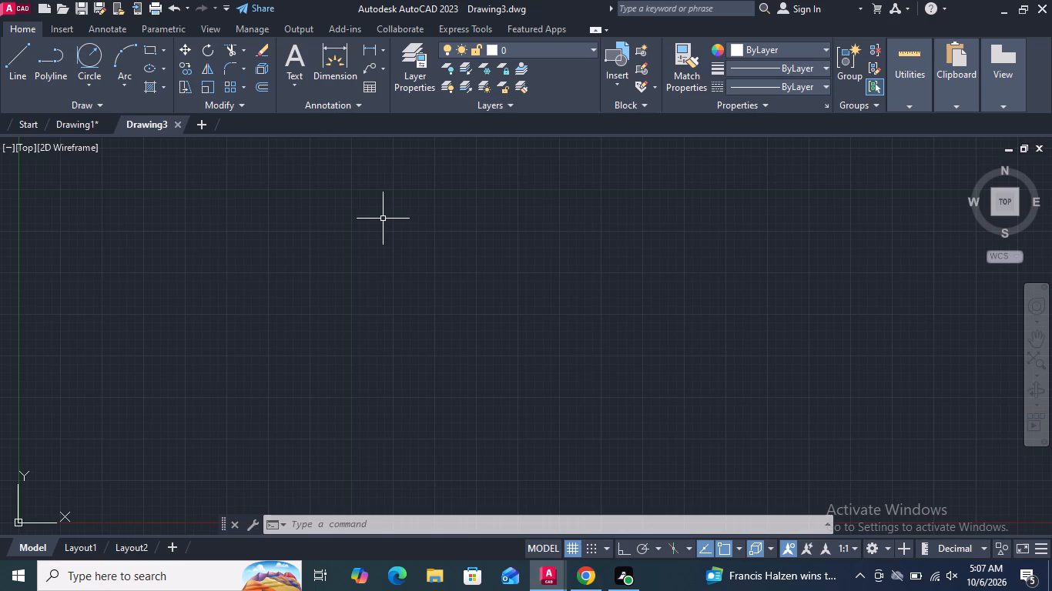
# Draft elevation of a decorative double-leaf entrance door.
# Draw a rectangle slightly taller than wide for the outer outline.
pyautogui.click(149, 48)
pyautogui.click(269, 186)
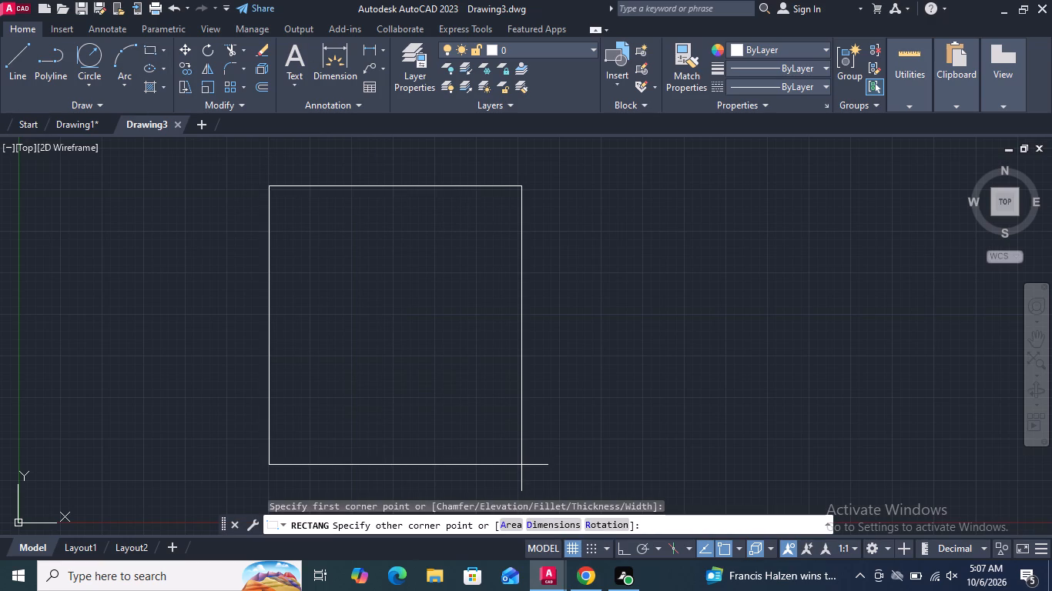
pyautogui.click(521, 480)
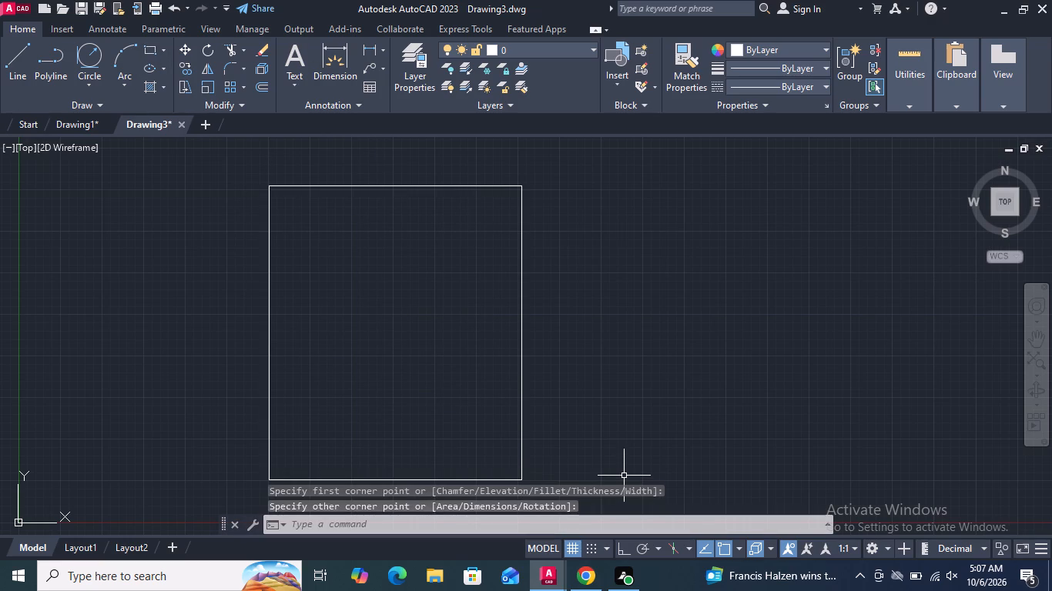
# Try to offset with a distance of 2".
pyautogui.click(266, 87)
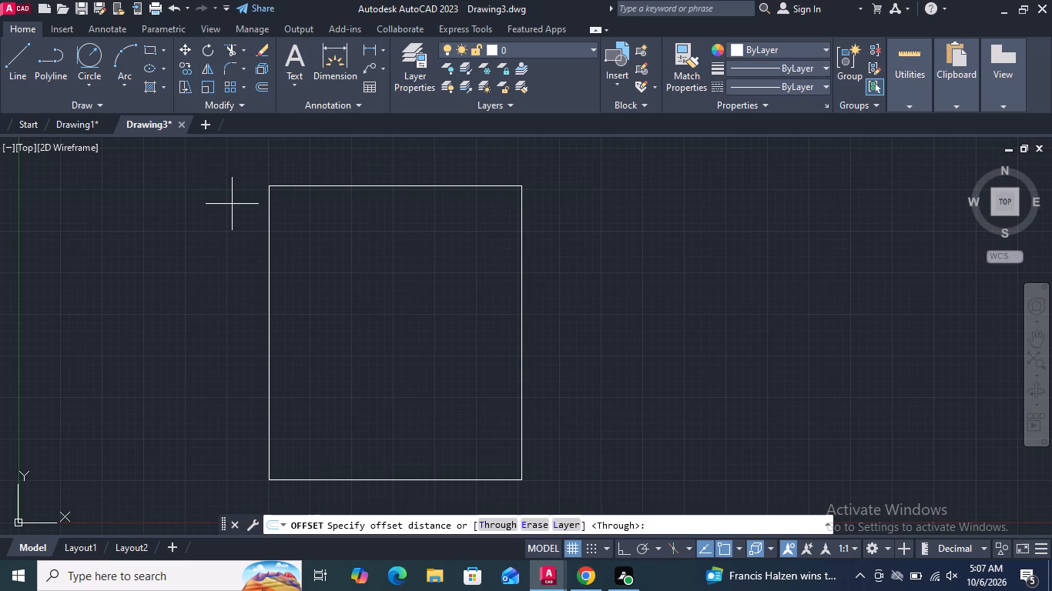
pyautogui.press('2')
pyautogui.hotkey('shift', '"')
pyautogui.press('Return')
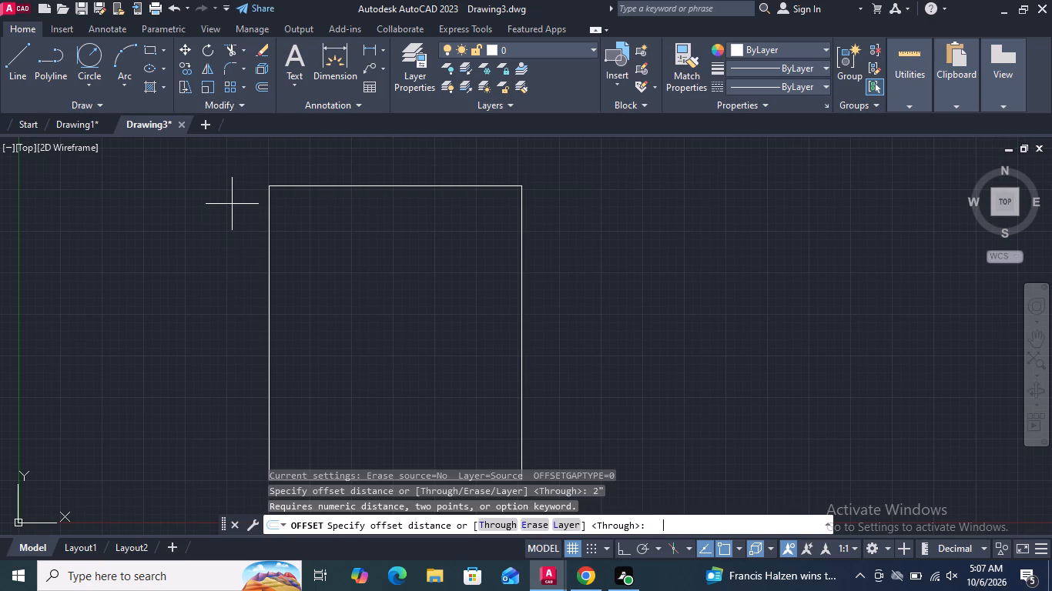
# Switch the drawing units display to Engineering.
pyautogui.click(977, 552)
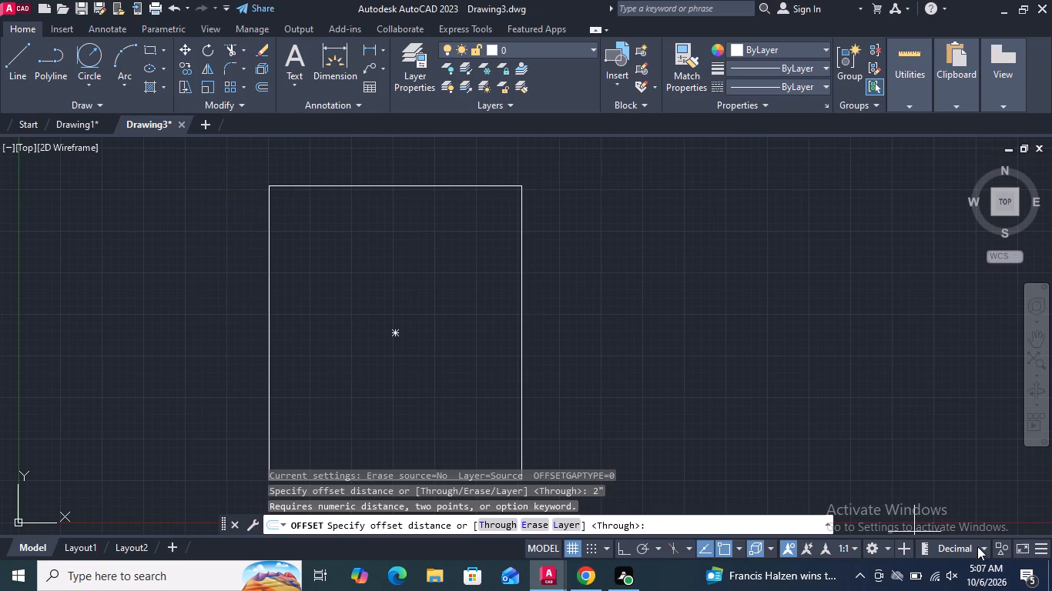
pyautogui.click(979, 548)
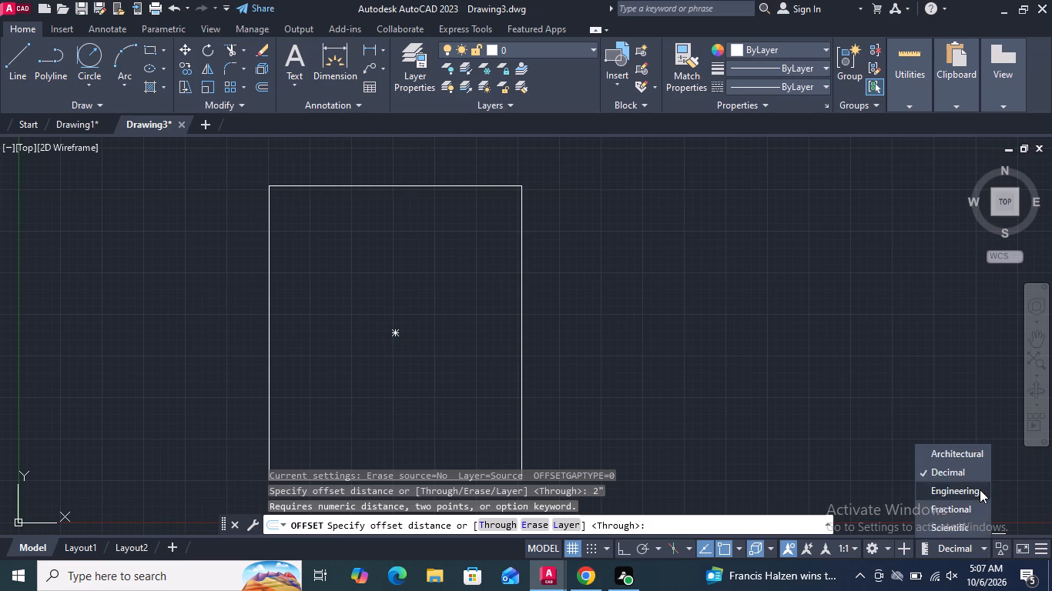
pyautogui.click(980, 489)
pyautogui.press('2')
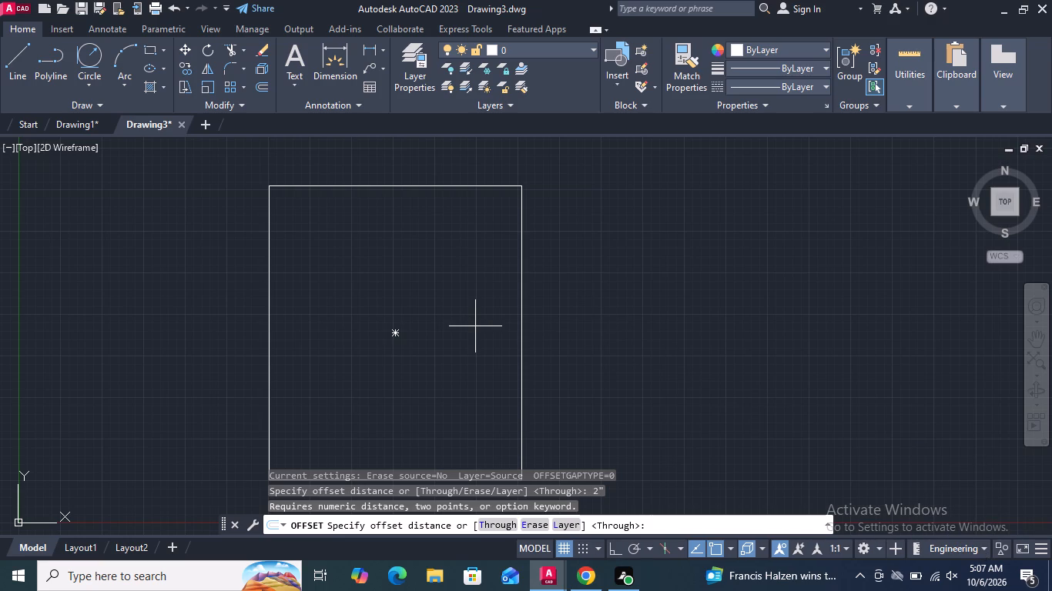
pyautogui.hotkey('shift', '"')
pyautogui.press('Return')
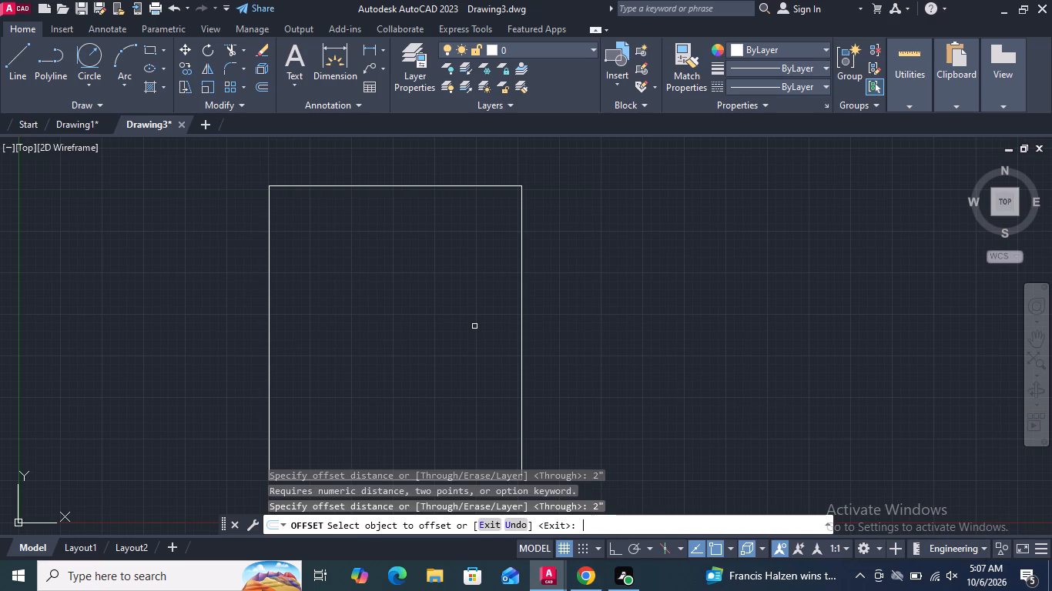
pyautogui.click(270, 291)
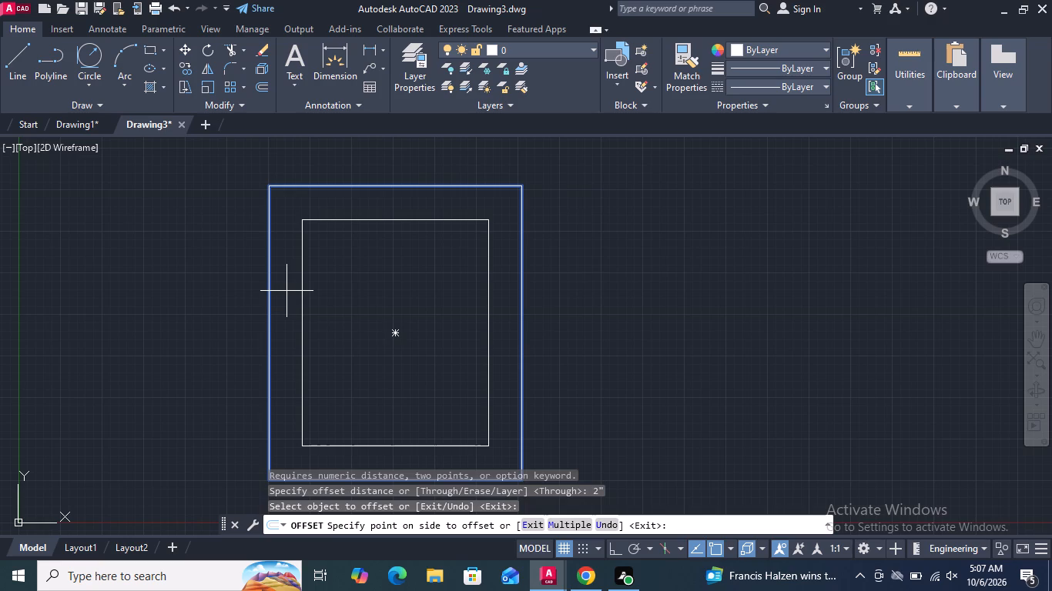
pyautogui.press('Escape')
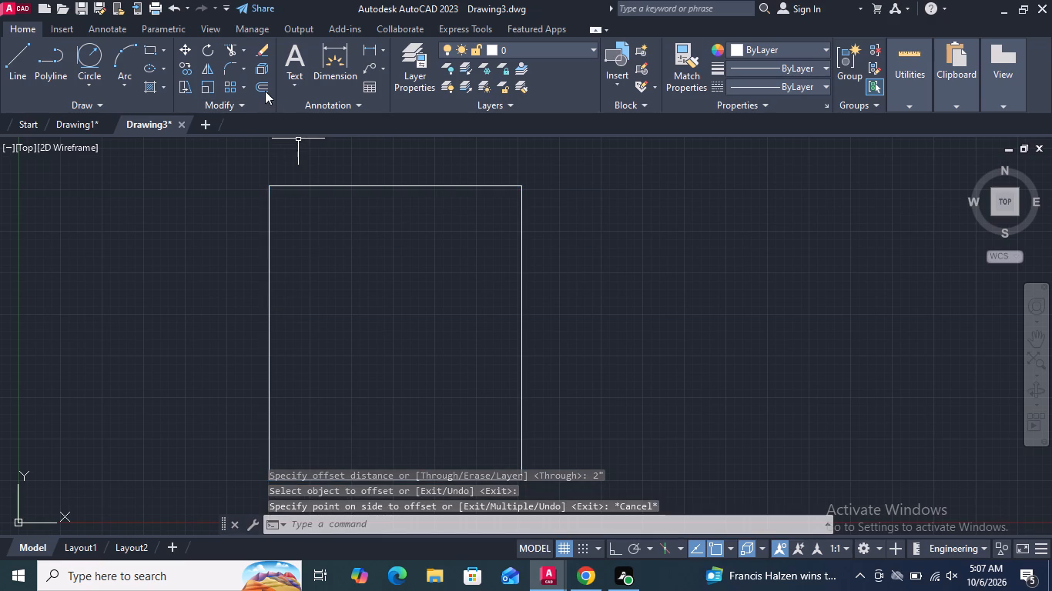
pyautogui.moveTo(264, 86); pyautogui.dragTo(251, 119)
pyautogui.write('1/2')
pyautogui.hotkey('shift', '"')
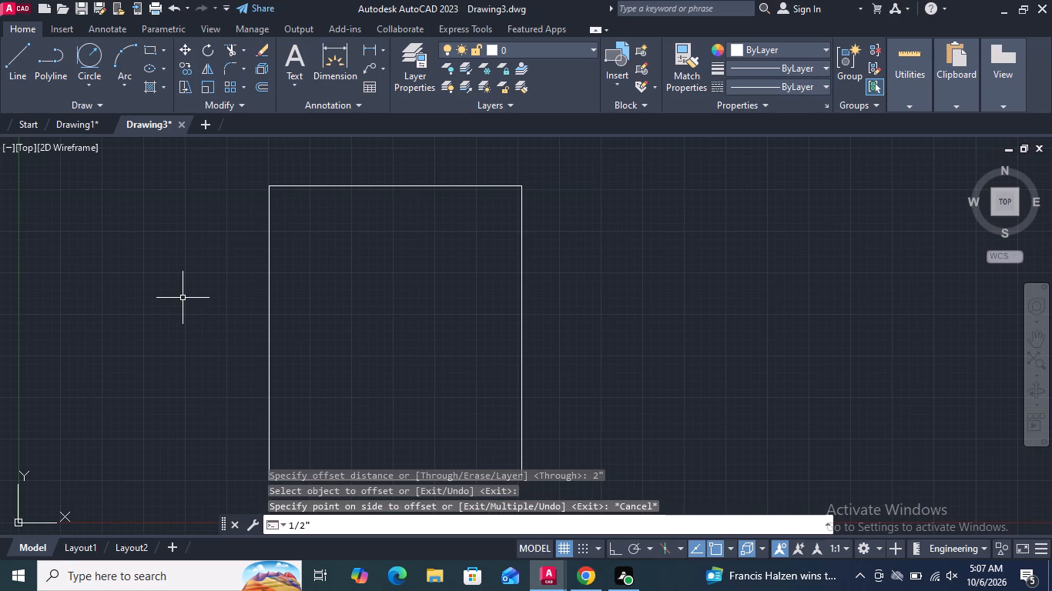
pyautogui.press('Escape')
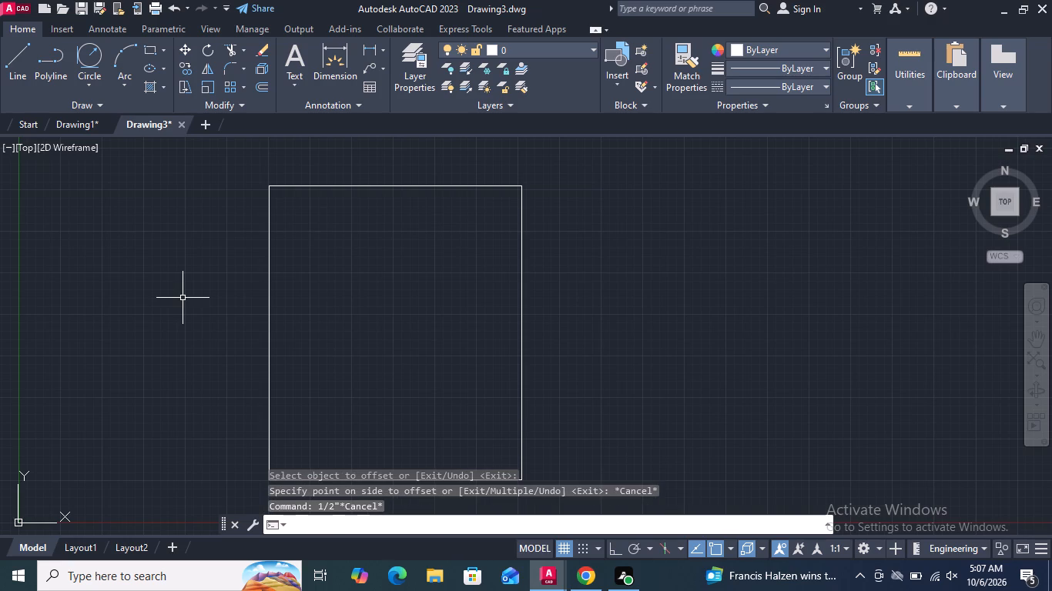
# Offset the rectangle inward by 1/2".
pyautogui.click(264, 89)
pyautogui.write('1/2')
pyautogui.hotkey('shift', '"')
pyautogui.press('Return')
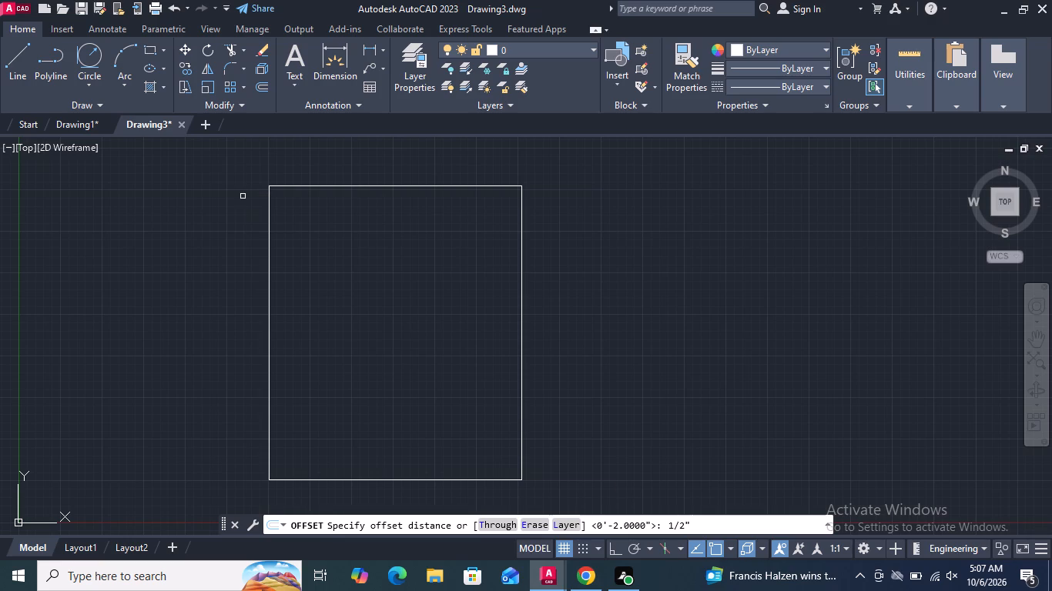
pyautogui.moveTo(270, 224); pyautogui.dragTo(274, 232)
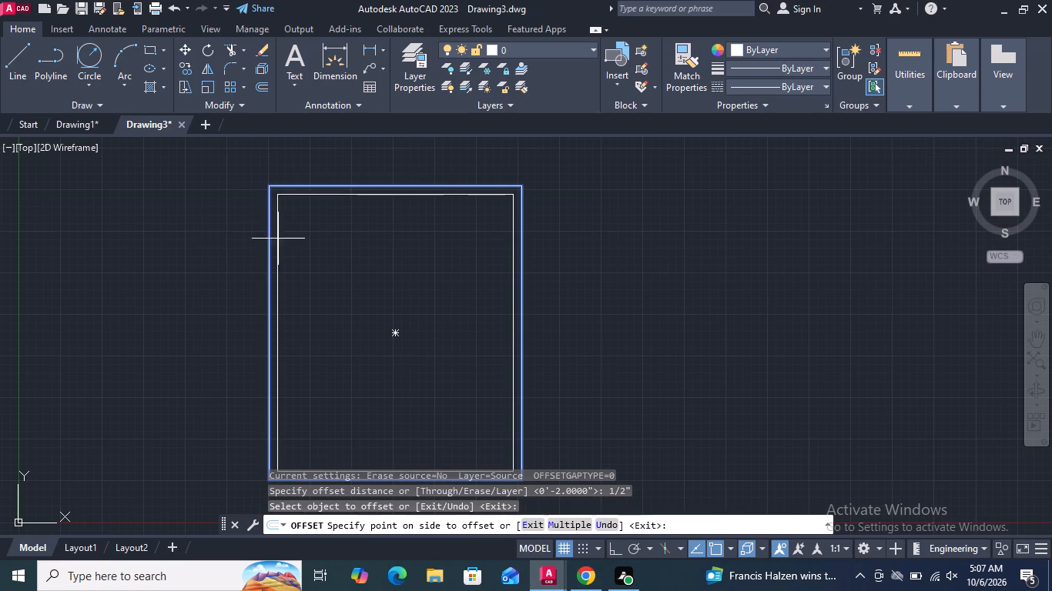
pyautogui.click(292, 257)
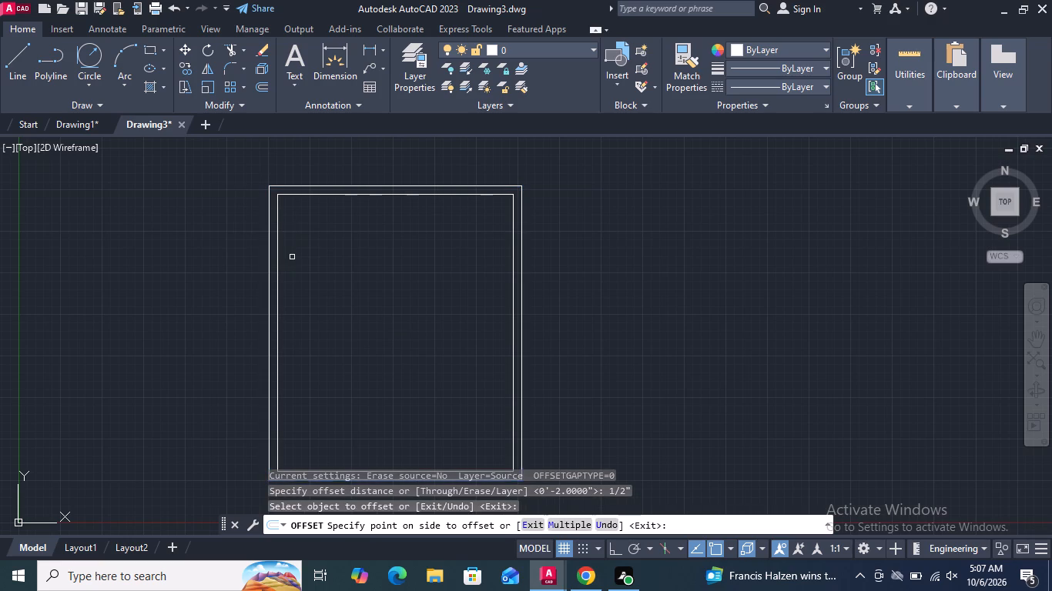
pyautogui.press('Return')
# Trim away the top edge of the inner rectangle.
pyautogui.scroll(2, 307, 192)
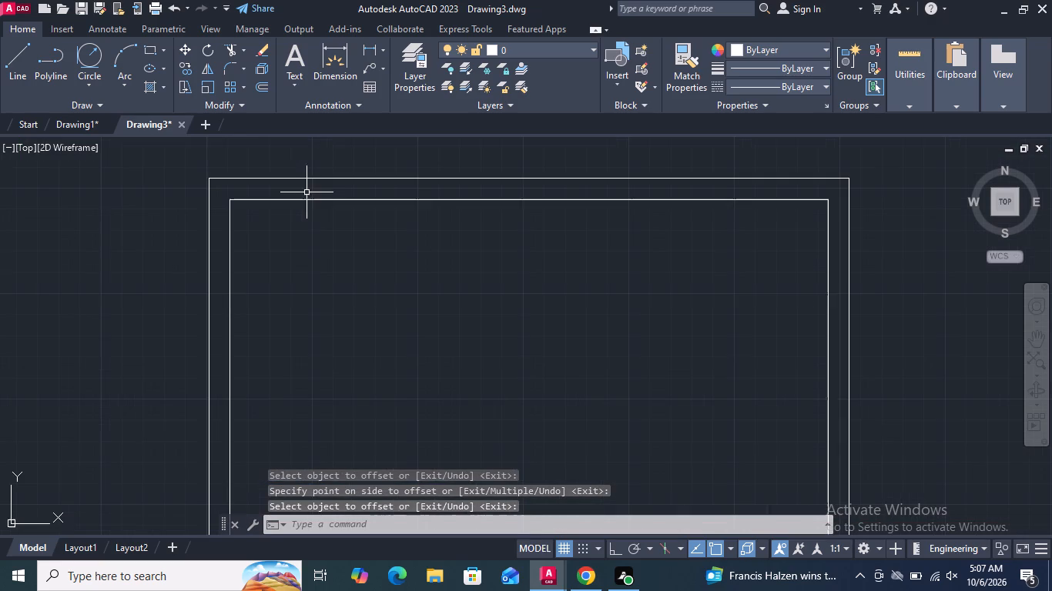
pyautogui.click(228, 45)
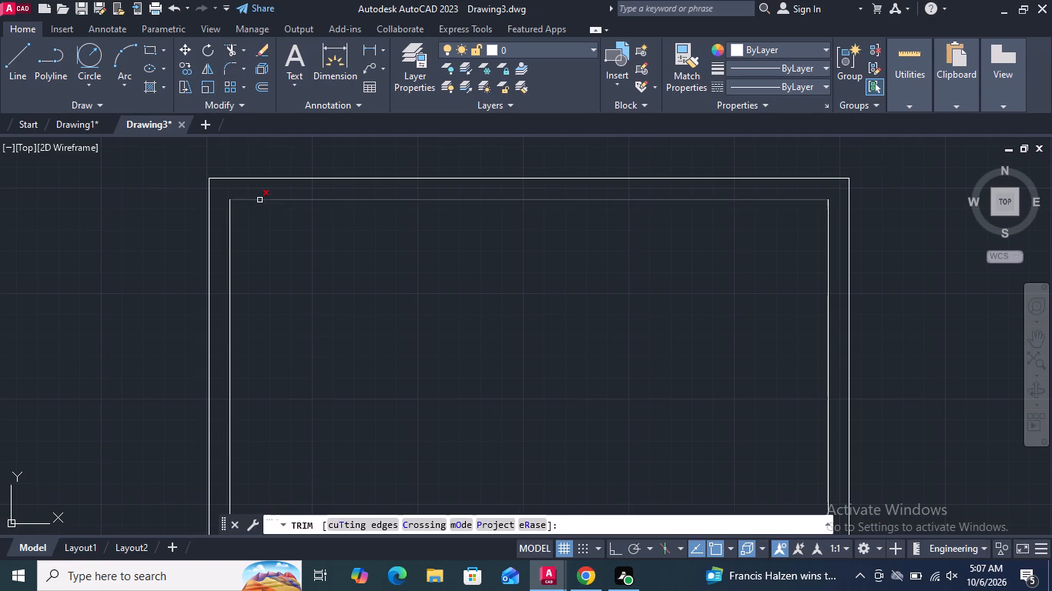
pyautogui.click(260, 200)
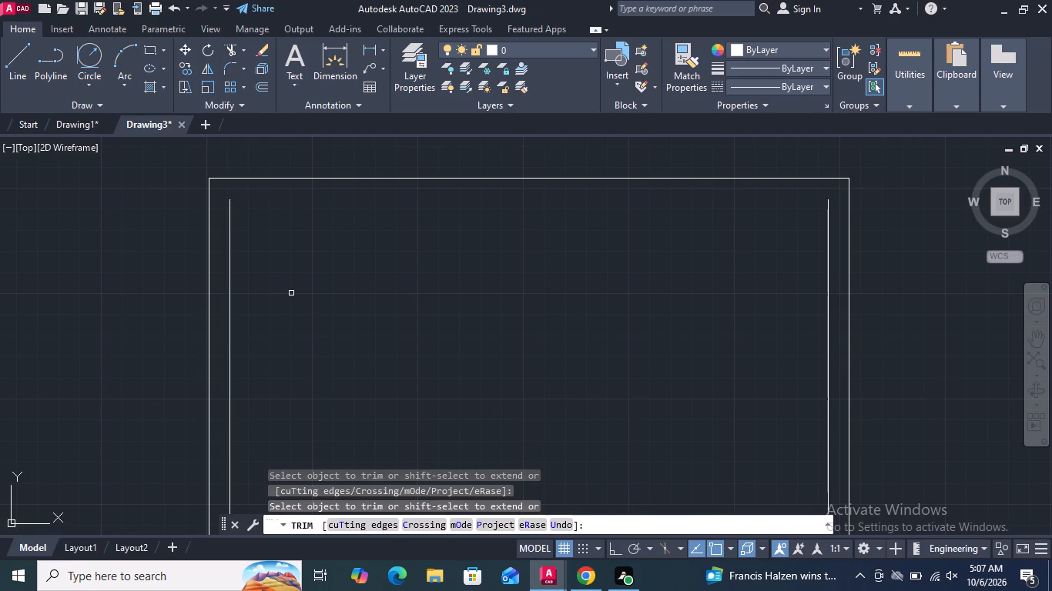
pyautogui.press('Return')
# Draw a horizontal line between the two inner vertical edges, slightly below their upper ends.
pyautogui.click(18, 57)
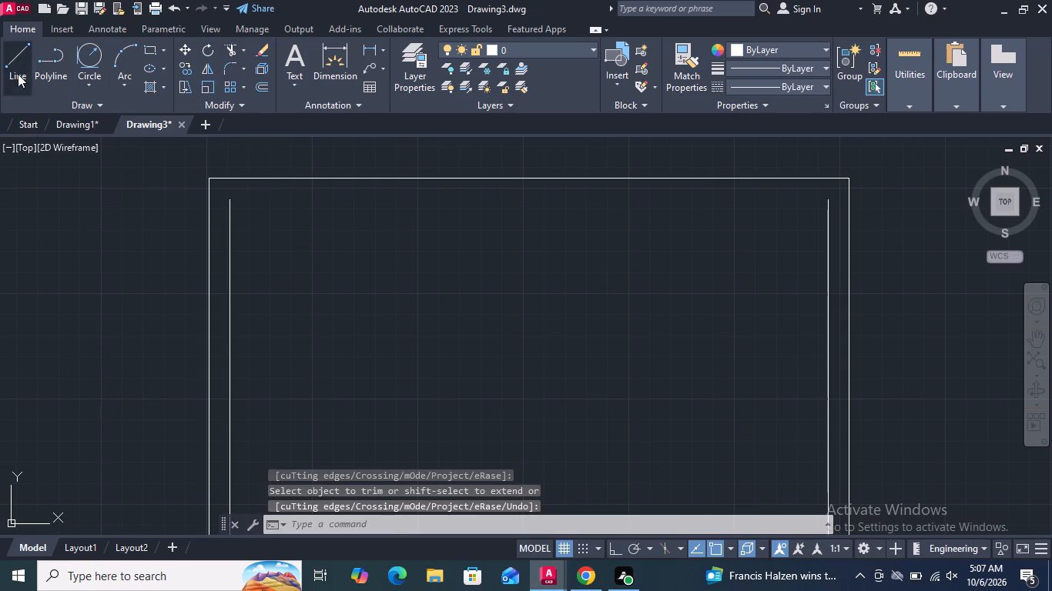
pyautogui.click(229, 224)
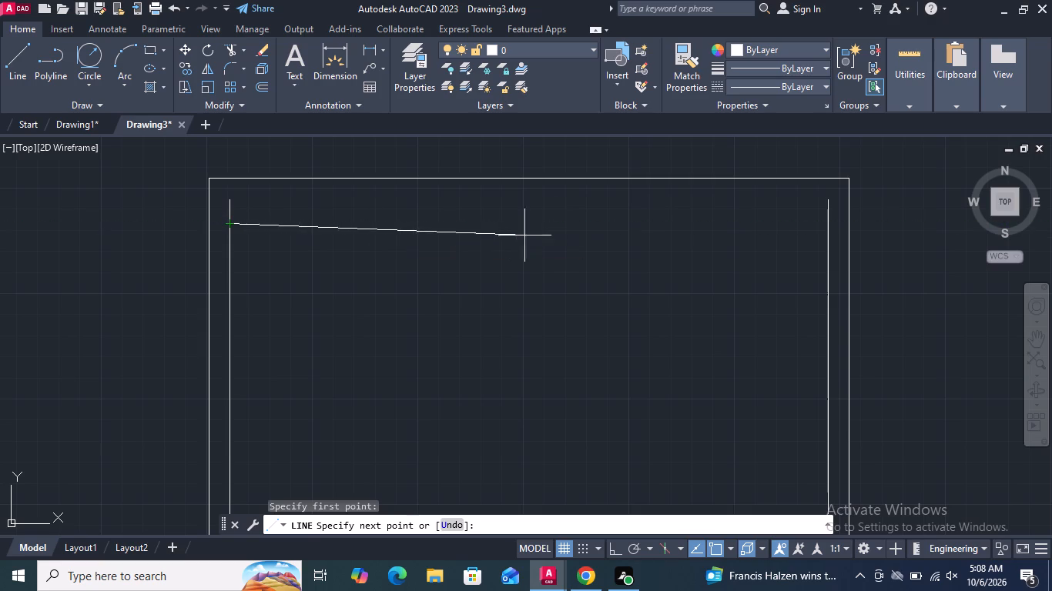
pyautogui.click(828, 224)
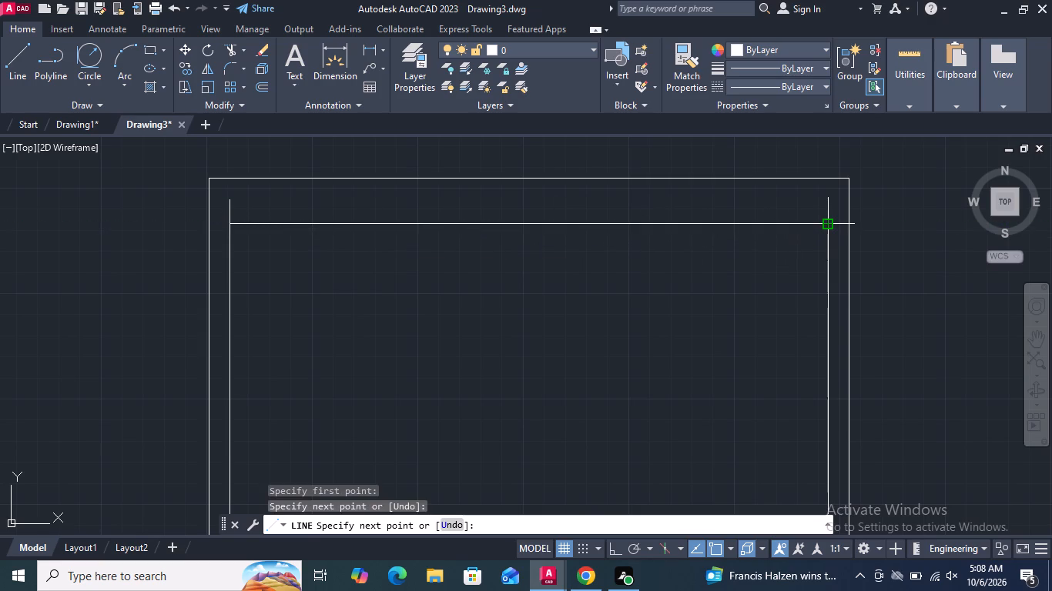
pyautogui.press('Return')
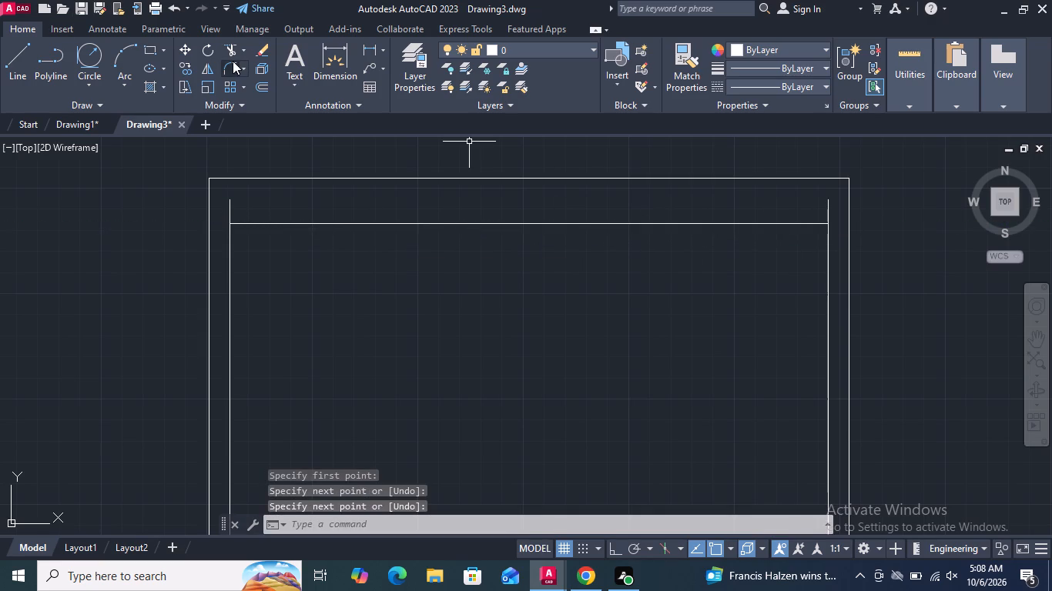
# Trim the two vertical stubs that project above the new horizontal line.
pyautogui.click(233, 53)
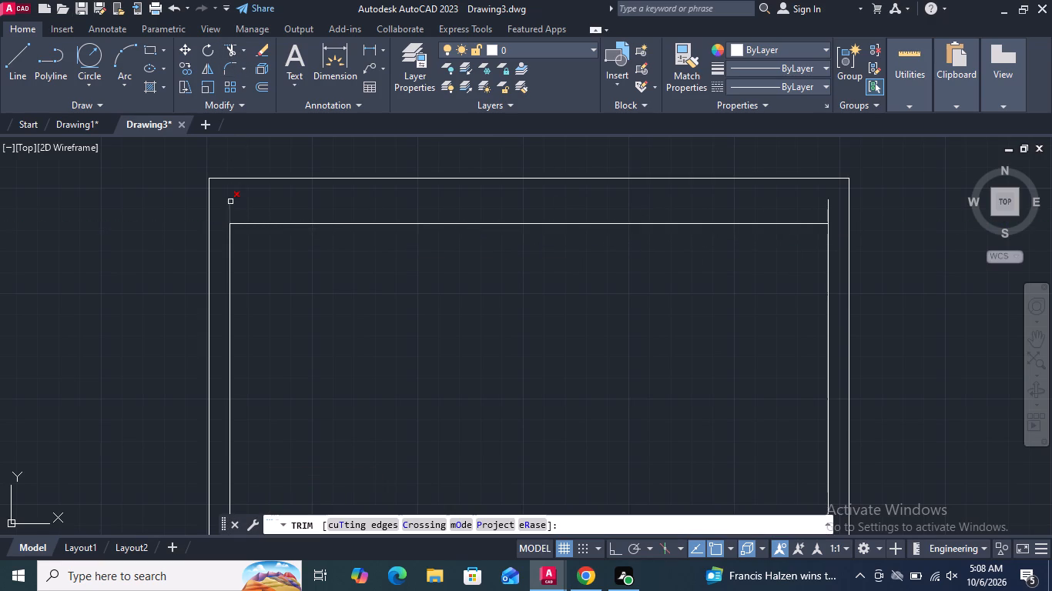
pyautogui.click(229, 202)
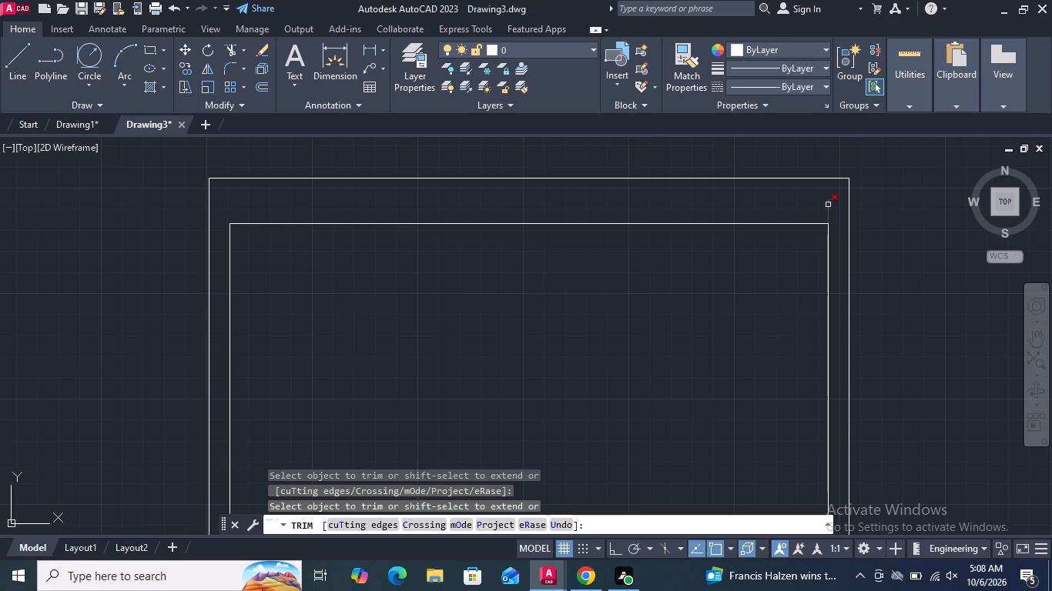
pyautogui.click(828, 205)
pyautogui.press('Return')
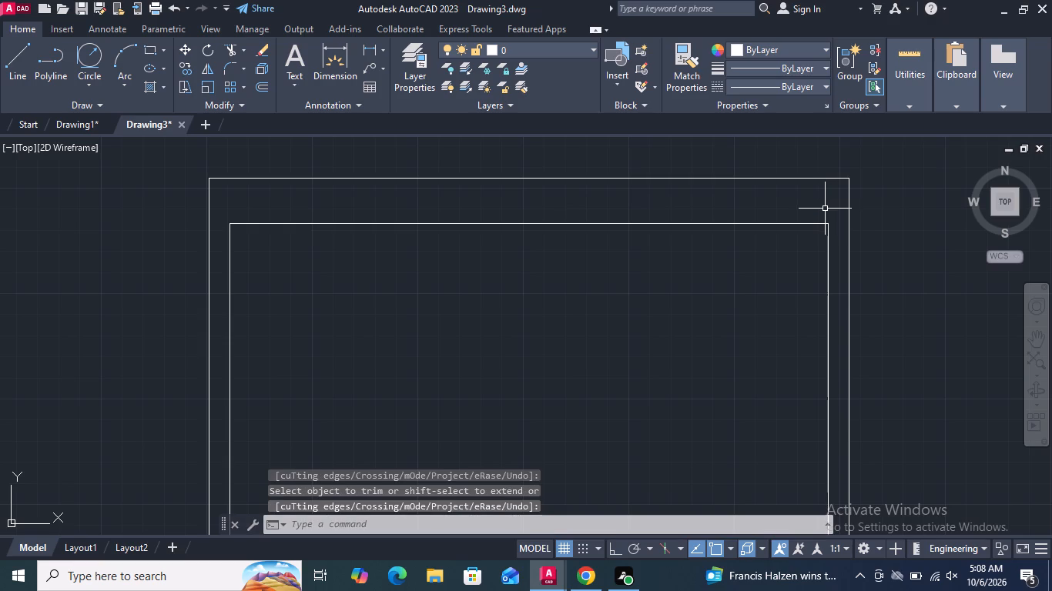
# Trim away the bottom edge of the inner rectangle.
pyautogui.scroll(-3, 541, 168)
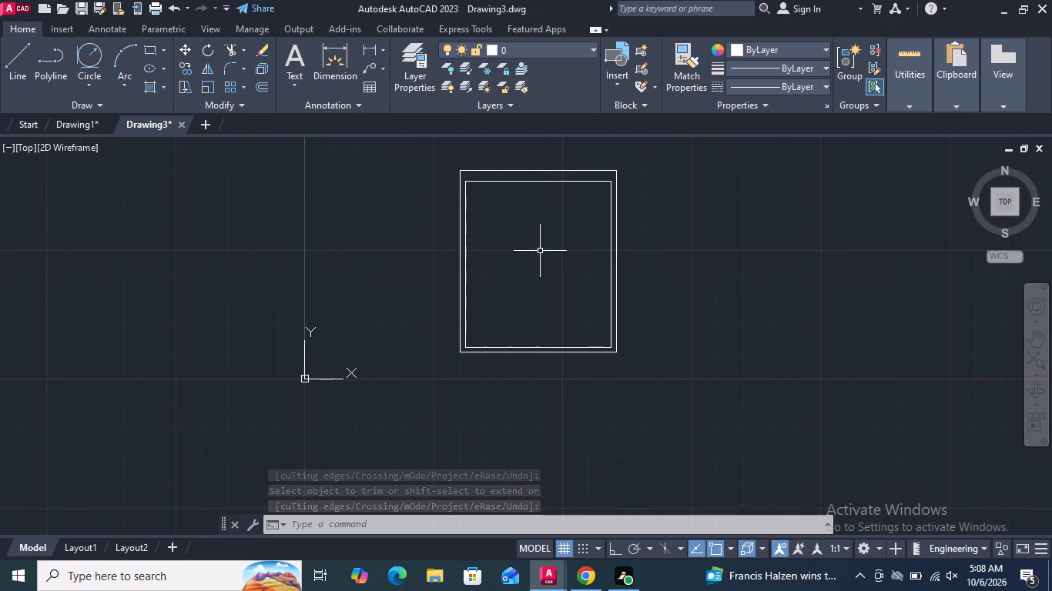
pyautogui.moveTo(540, 251); pyautogui.dragTo(507, 252, button='middle')
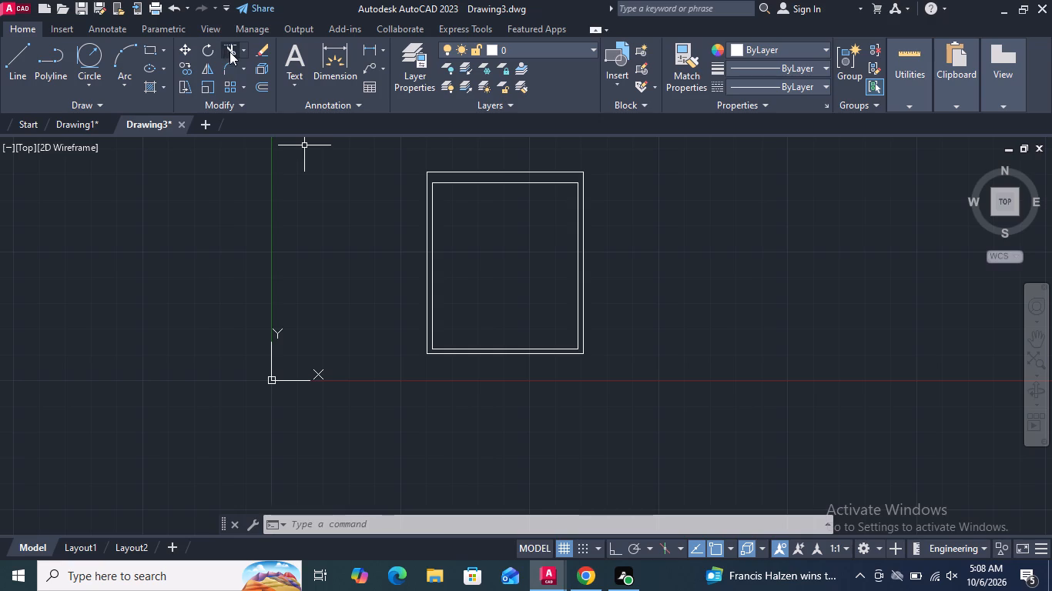
pyautogui.click(229, 52)
pyautogui.scroll(3, 453, 363)
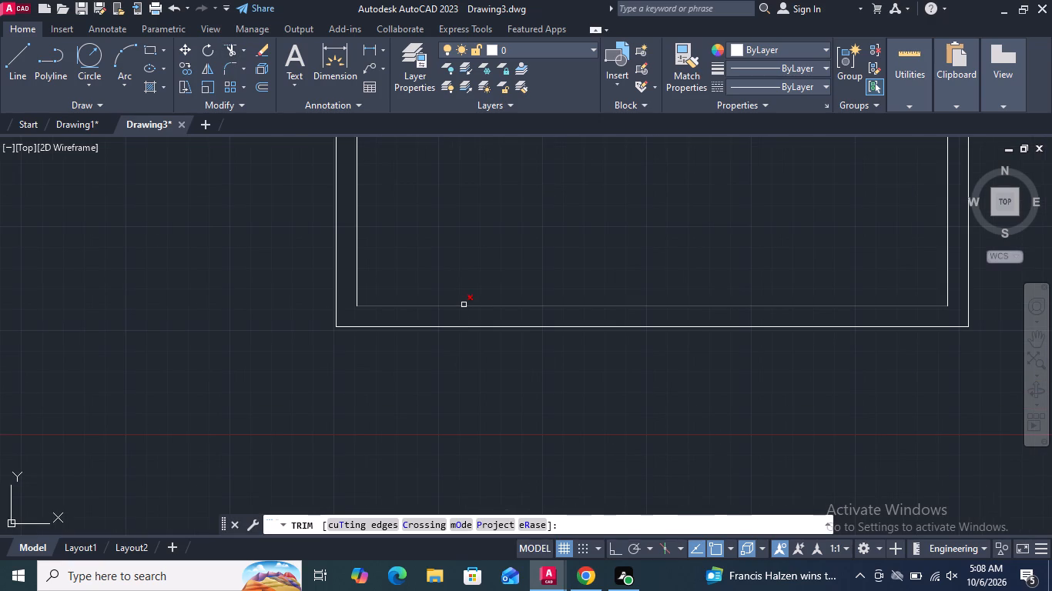
pyautogui.click(464, 305)
pyautogui.press('Return')
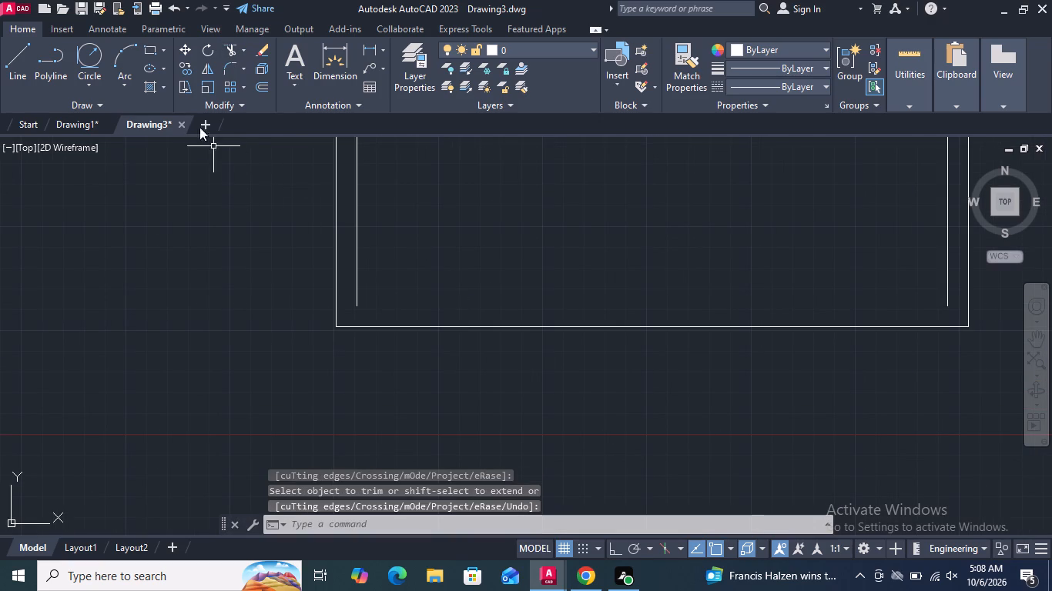
# Extend both inner vertical edges down to the bottom edge of the outer rectangle.
pyautogui.click(241, 48)
pyautogui.click(257, 112)
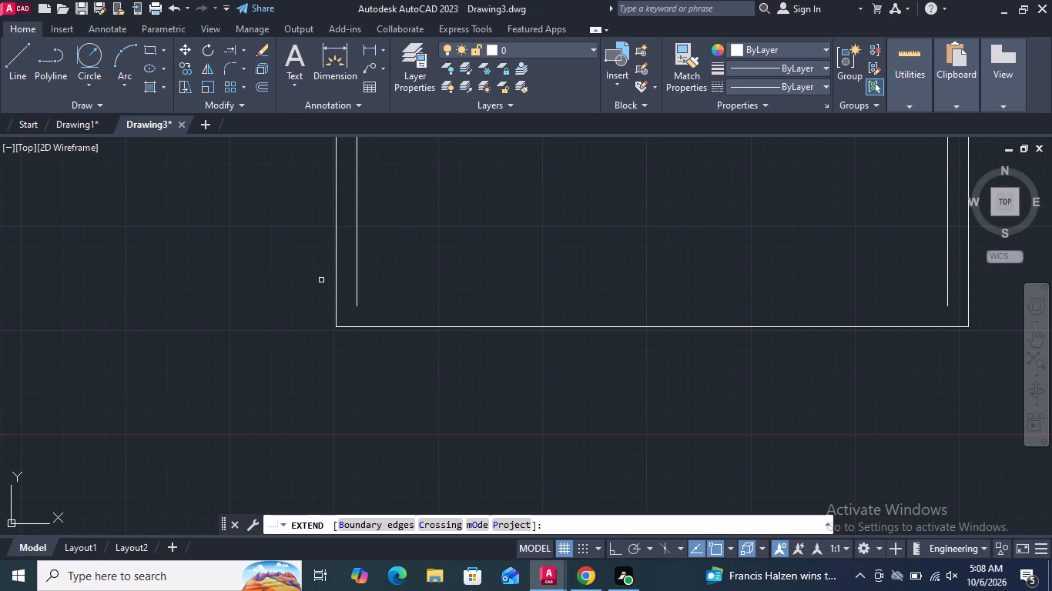
pyautogui.click(356, 293)
pyautogui.scroll(-2, 356, 294)
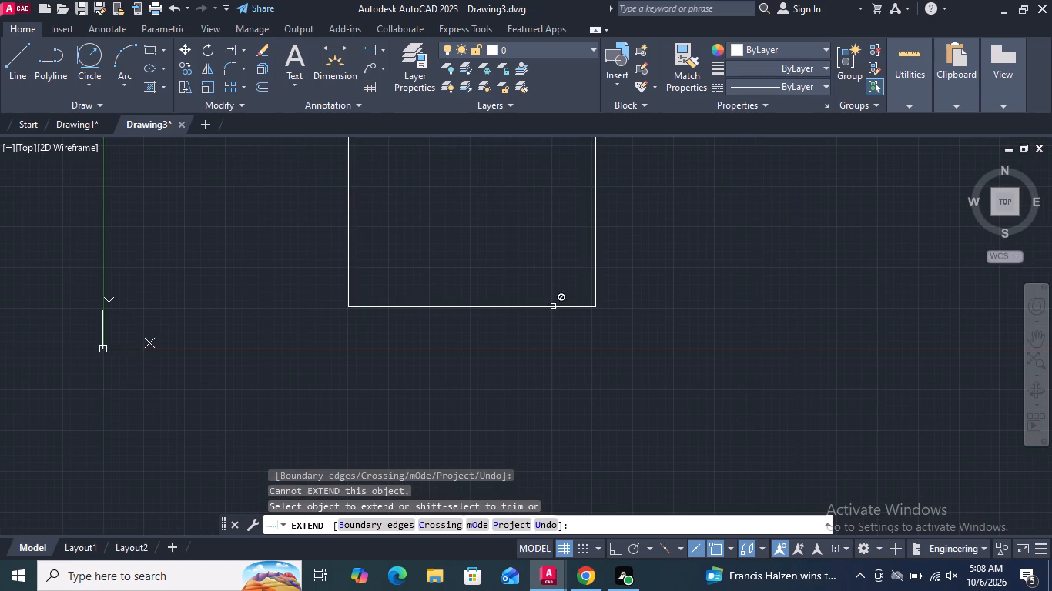
pyautogui.scroll(2, 577, 298)
pyautogui.click(597, 289)
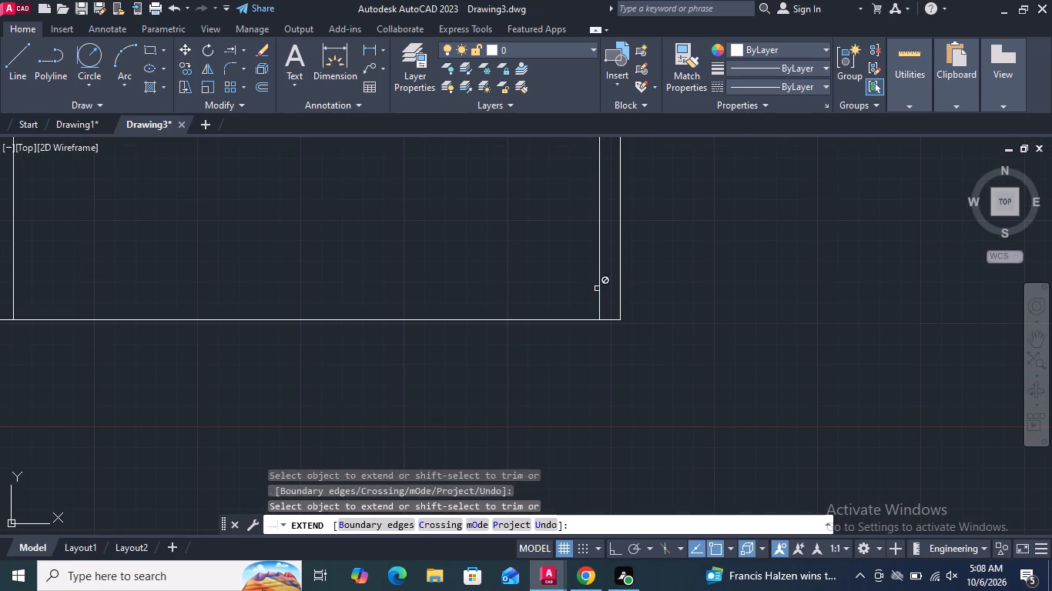
pyautogui.press('Return')
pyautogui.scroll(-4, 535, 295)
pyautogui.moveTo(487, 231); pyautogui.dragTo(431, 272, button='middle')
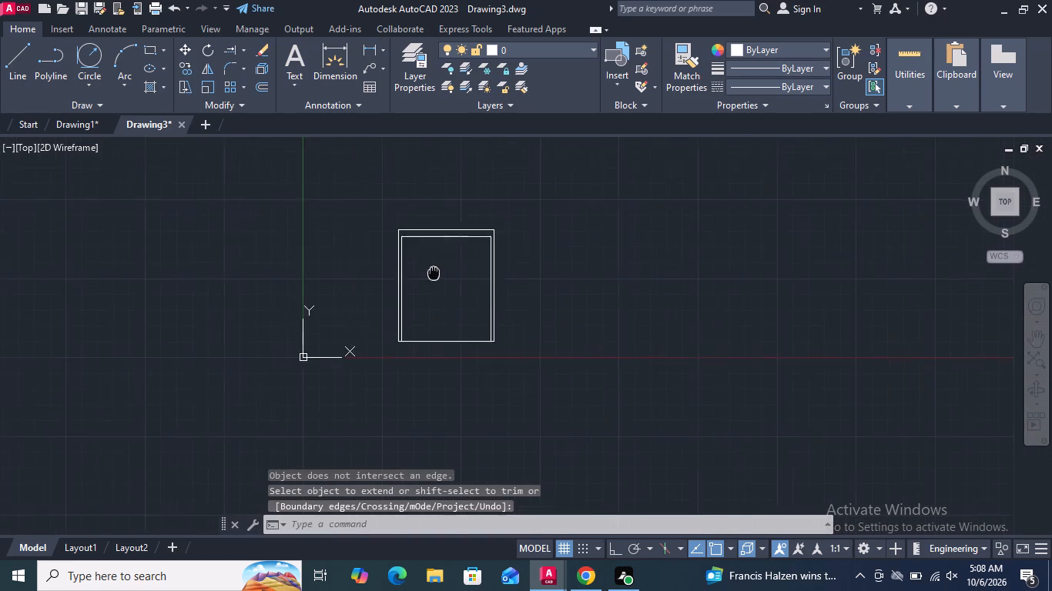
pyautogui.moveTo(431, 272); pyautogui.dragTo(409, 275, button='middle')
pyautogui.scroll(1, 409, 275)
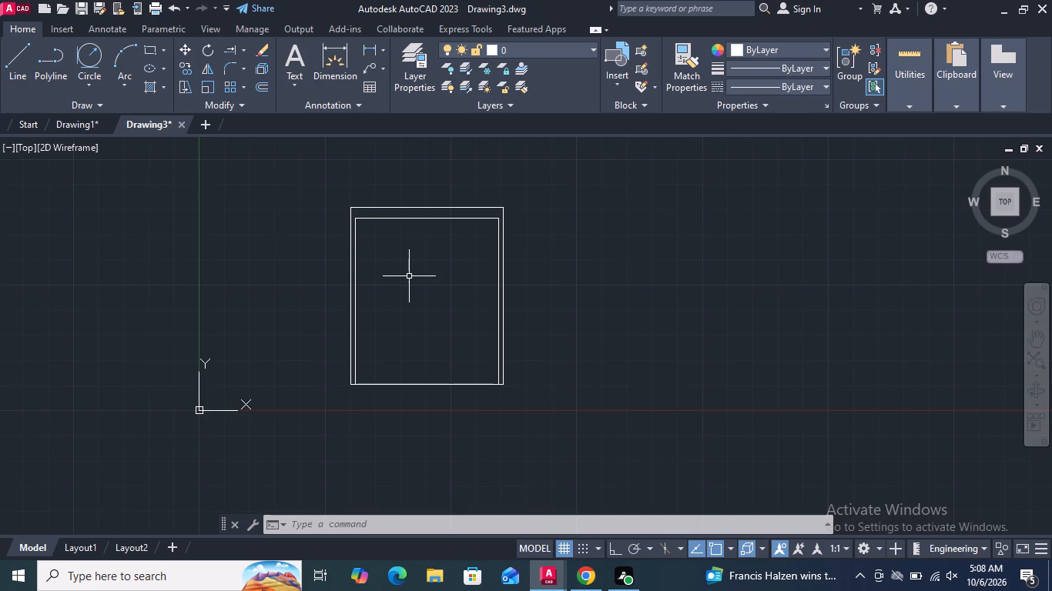
# Draw a vertical centre line from the midpoint of the bottom edge up to the inner top edge.
pyautogui.click(22, 52)
pyautogui.click(427, 382)
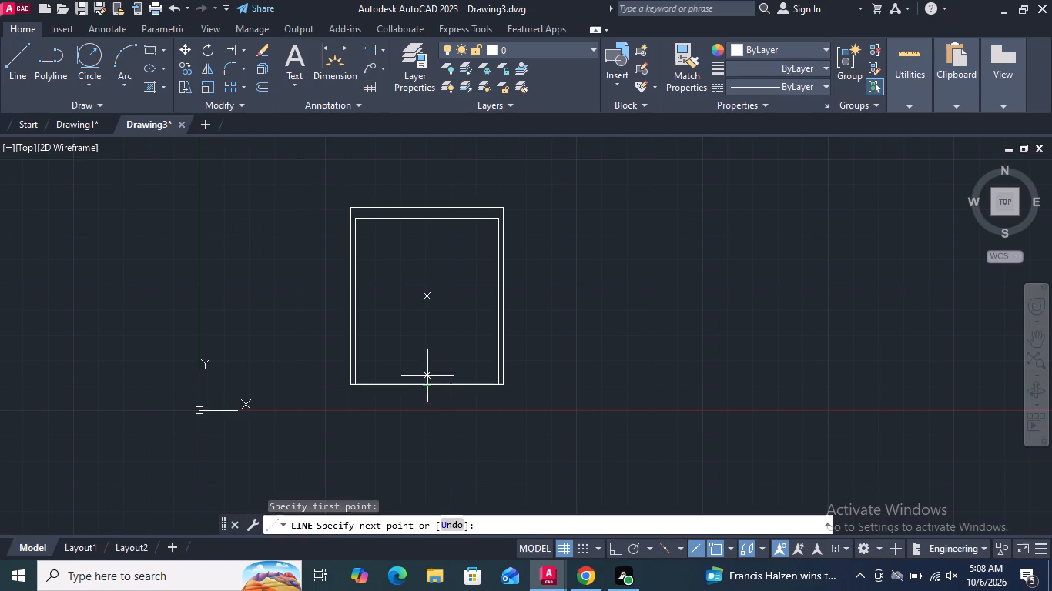
pyautogui.click(426, 223)
pyautogui.press('Return')
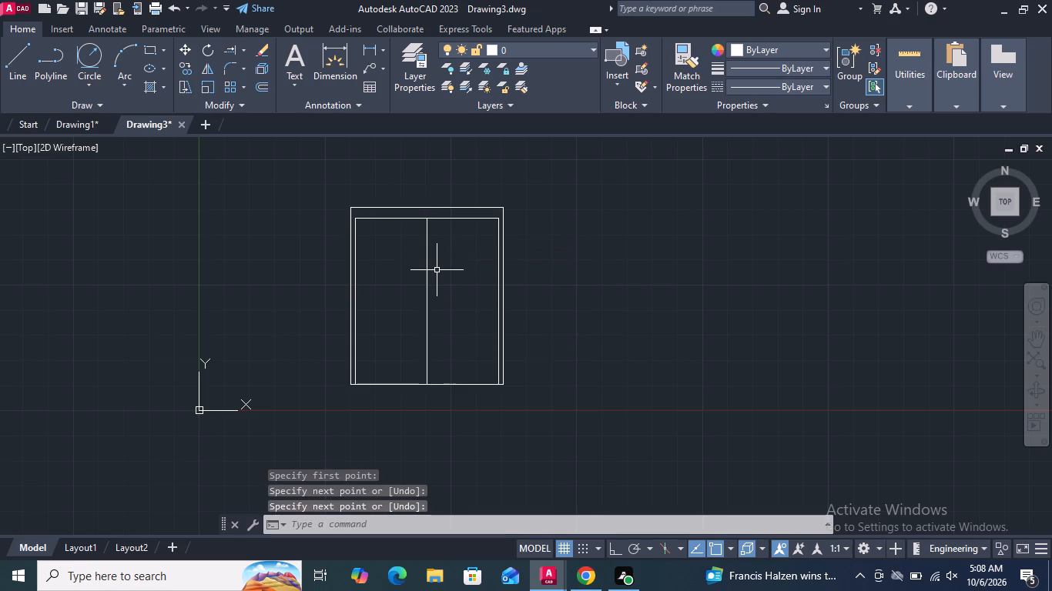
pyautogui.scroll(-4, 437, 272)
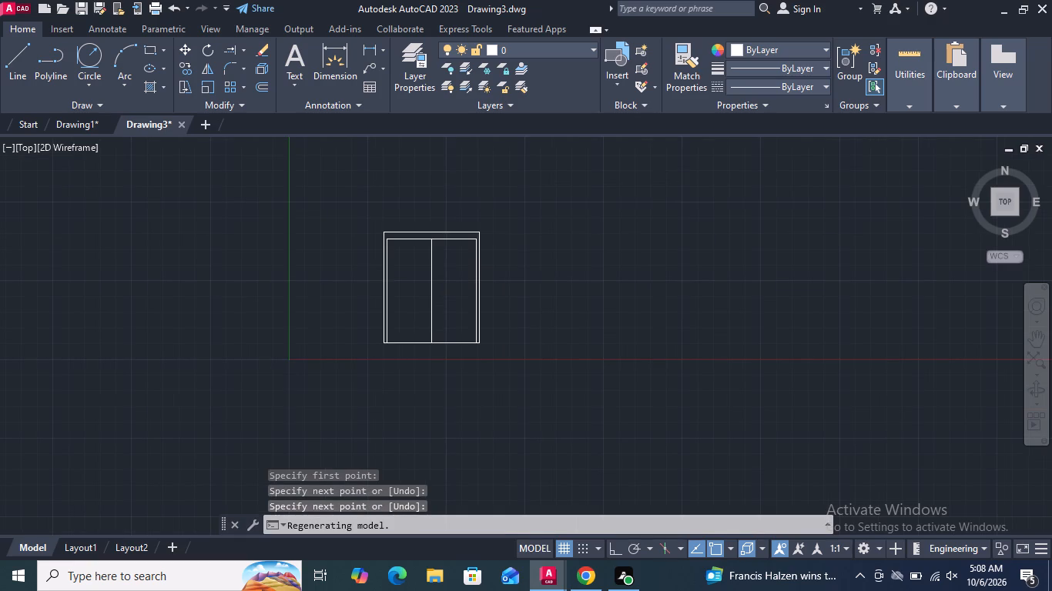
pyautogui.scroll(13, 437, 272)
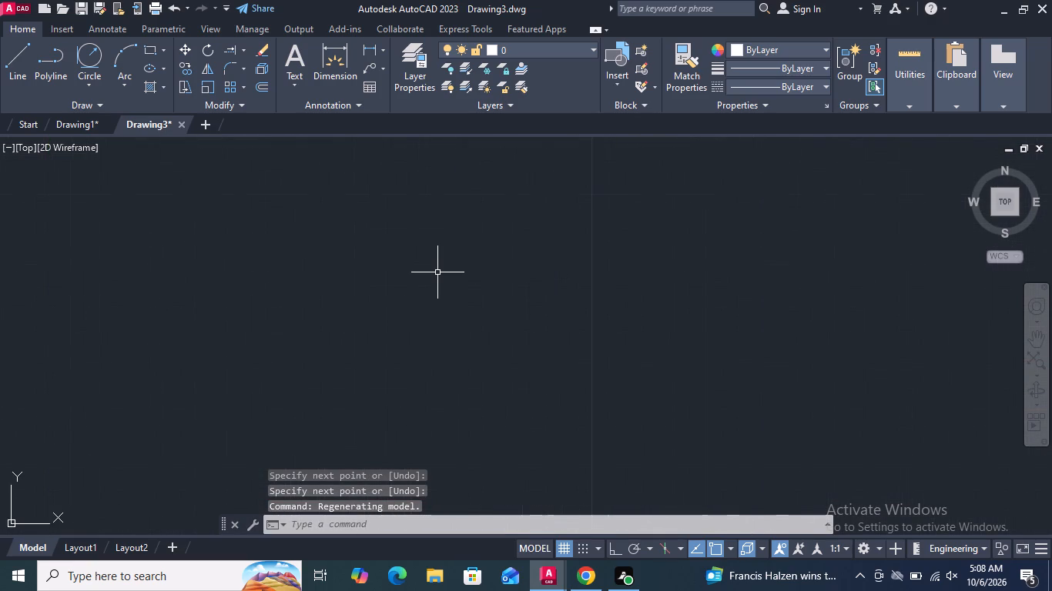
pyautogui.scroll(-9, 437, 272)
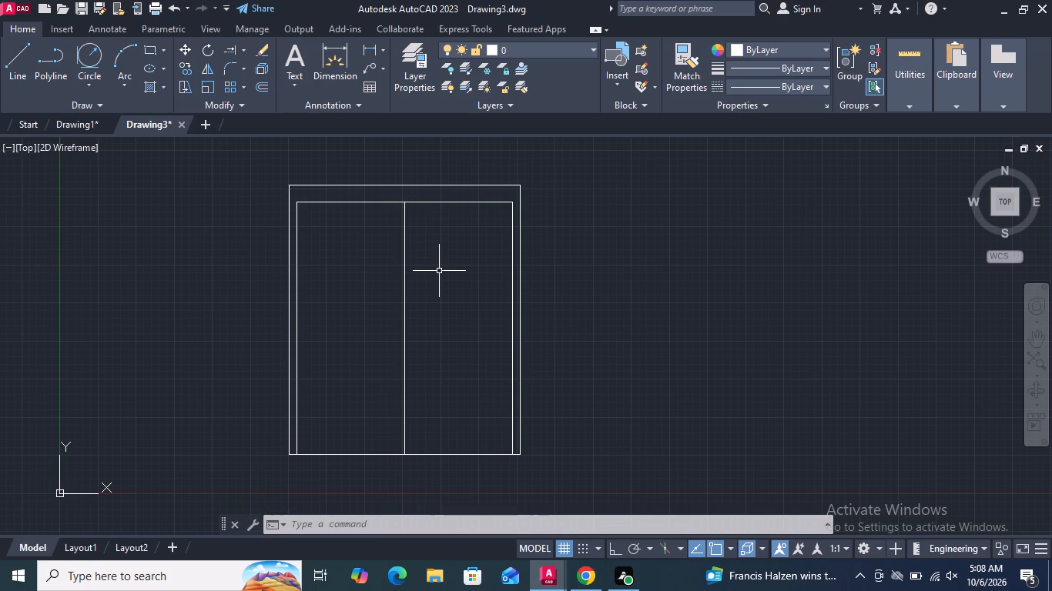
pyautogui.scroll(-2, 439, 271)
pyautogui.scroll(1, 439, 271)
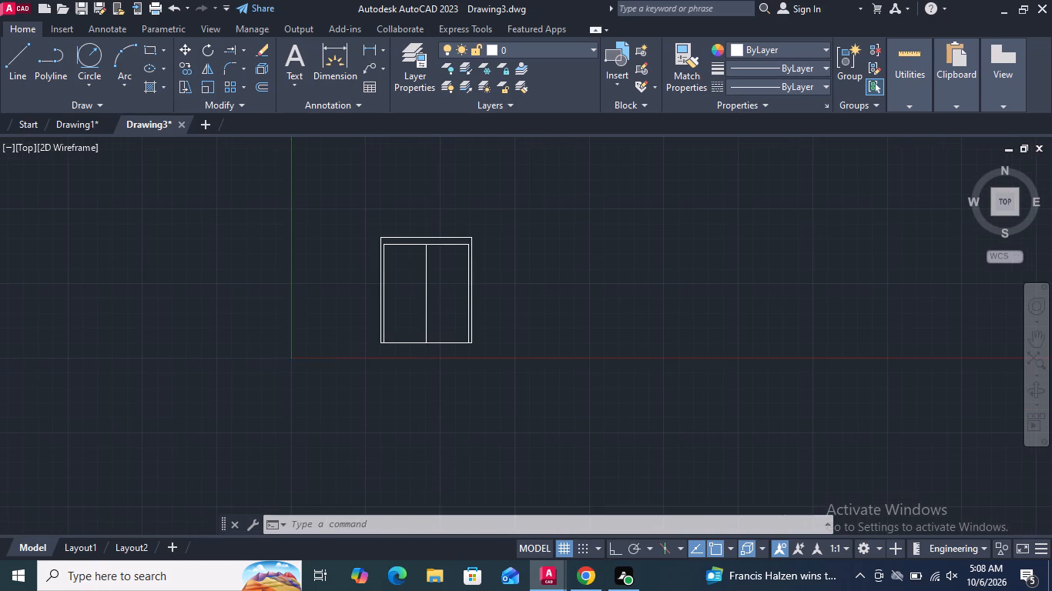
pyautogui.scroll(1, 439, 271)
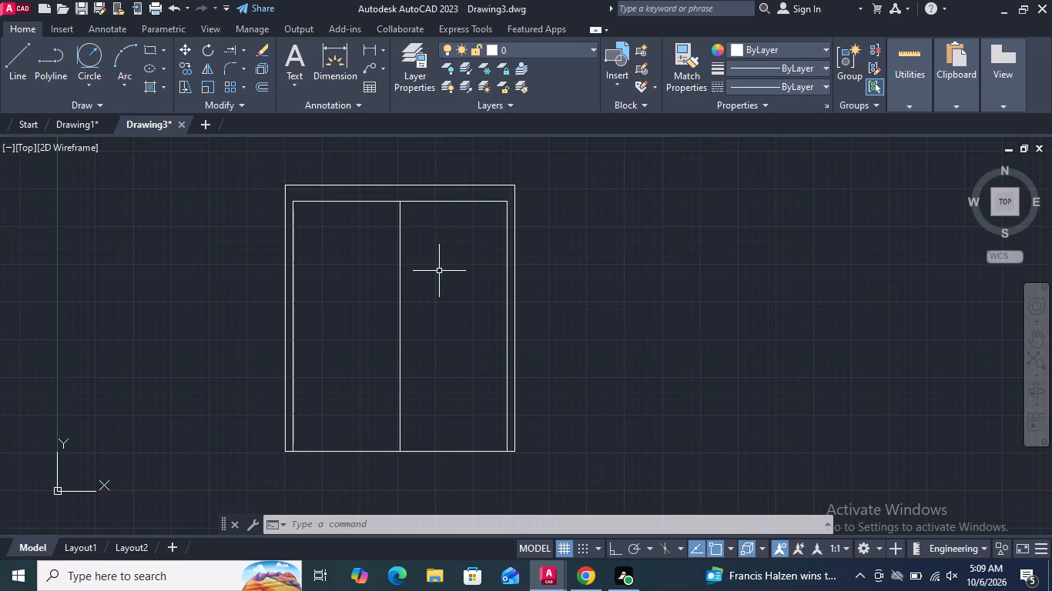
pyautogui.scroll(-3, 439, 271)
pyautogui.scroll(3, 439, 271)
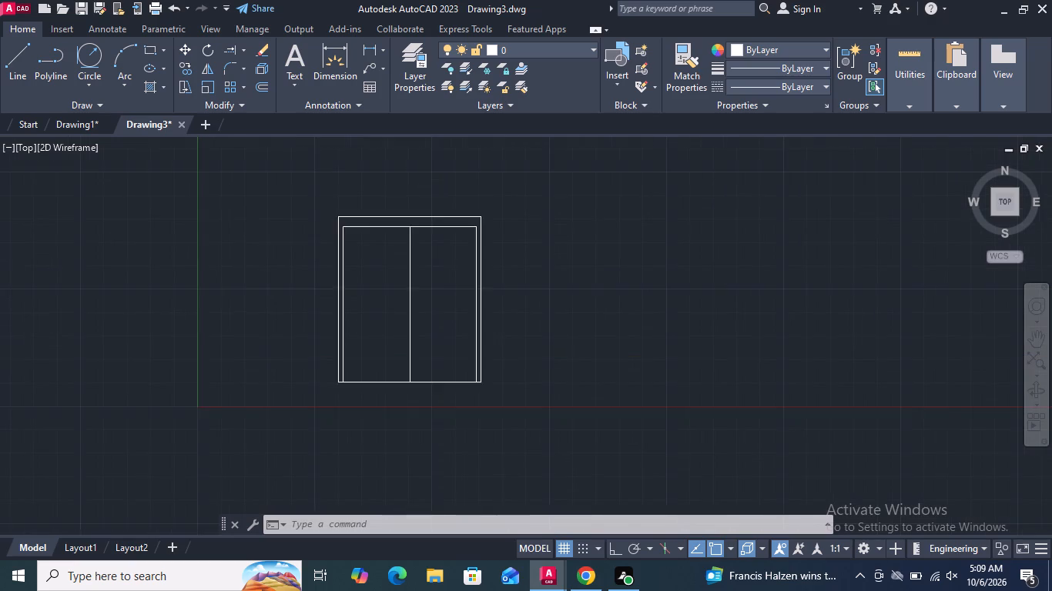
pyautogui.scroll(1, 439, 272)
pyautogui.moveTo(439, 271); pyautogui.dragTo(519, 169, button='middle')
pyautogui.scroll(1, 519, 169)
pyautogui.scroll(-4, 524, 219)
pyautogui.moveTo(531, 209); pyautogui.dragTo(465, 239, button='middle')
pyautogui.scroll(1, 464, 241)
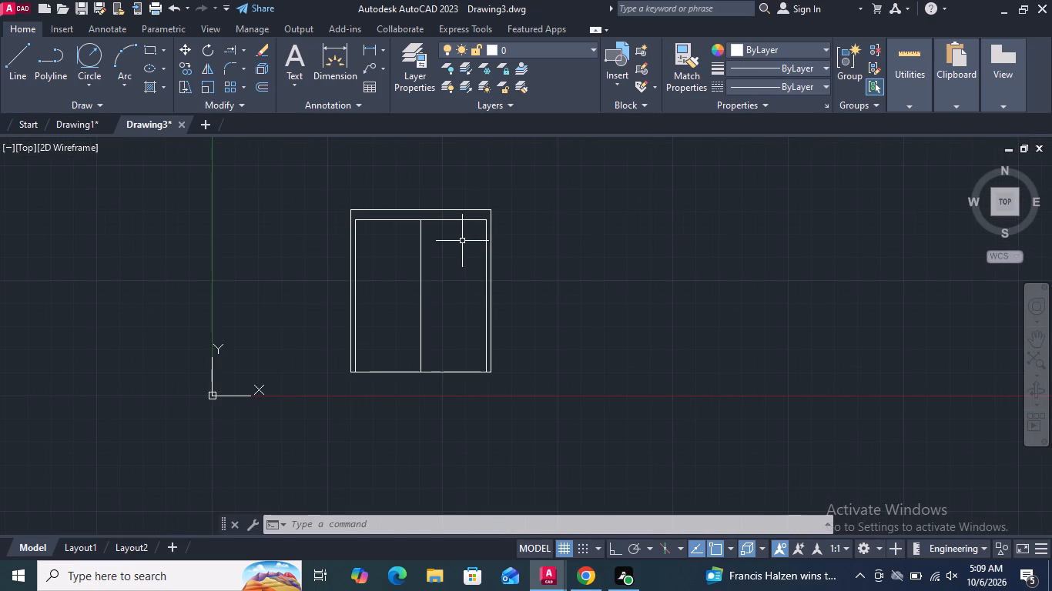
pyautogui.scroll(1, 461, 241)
# Offset the vertical centre line by 1" to both its left and right sides.
pyautogui.click(261, 89)
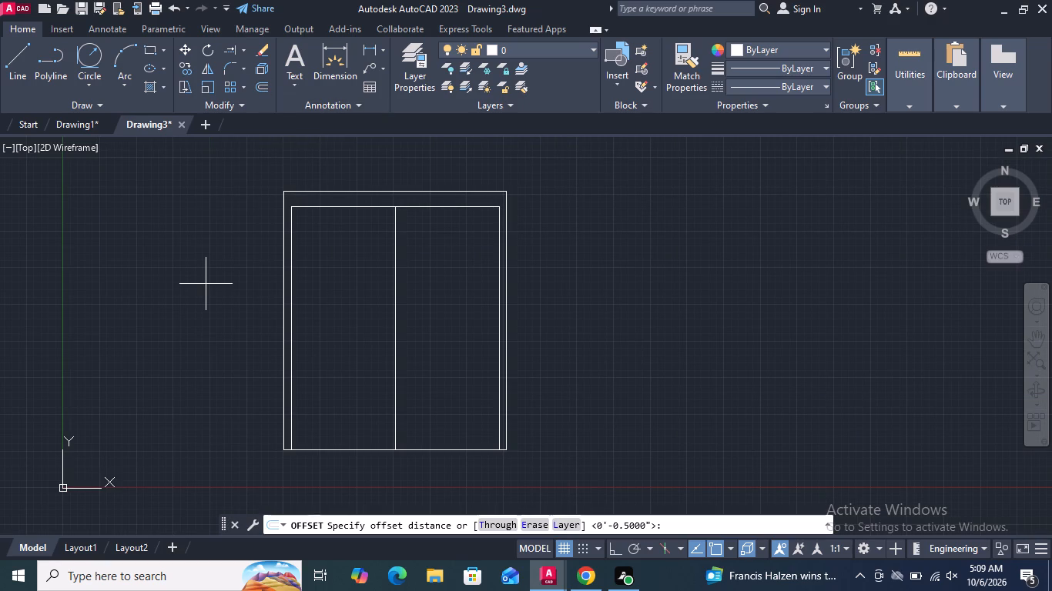
pyautogui.press('1')
pyautogui.hotkey('shift', '"')
pyautogui.press('Return')
pyautogui.click(394, 328)
pyautogui.click(357, 328)
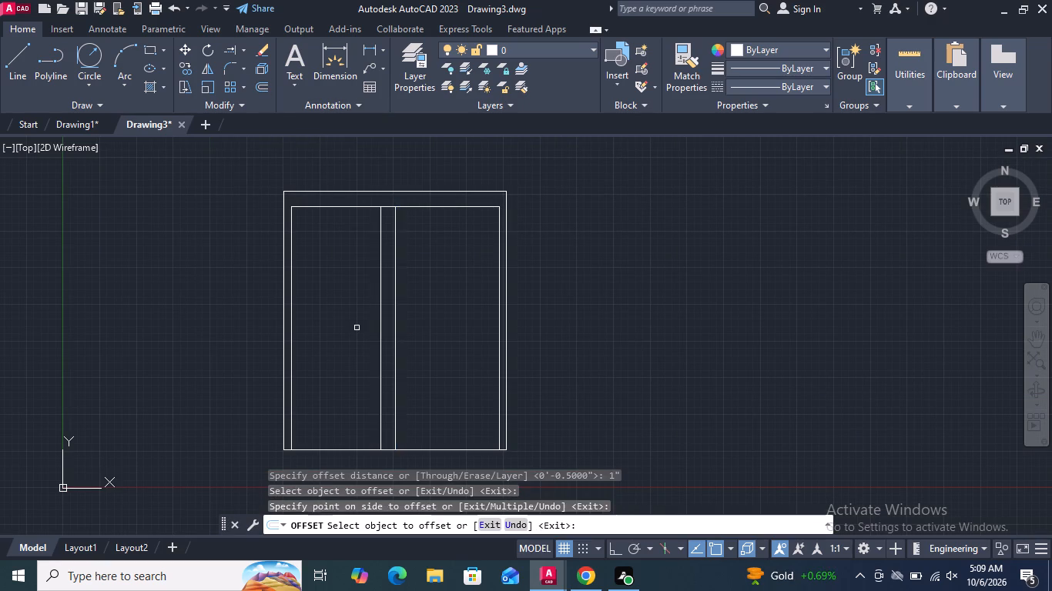
pyautogui.click(394, 337)
pyautogui.click(424, 335)
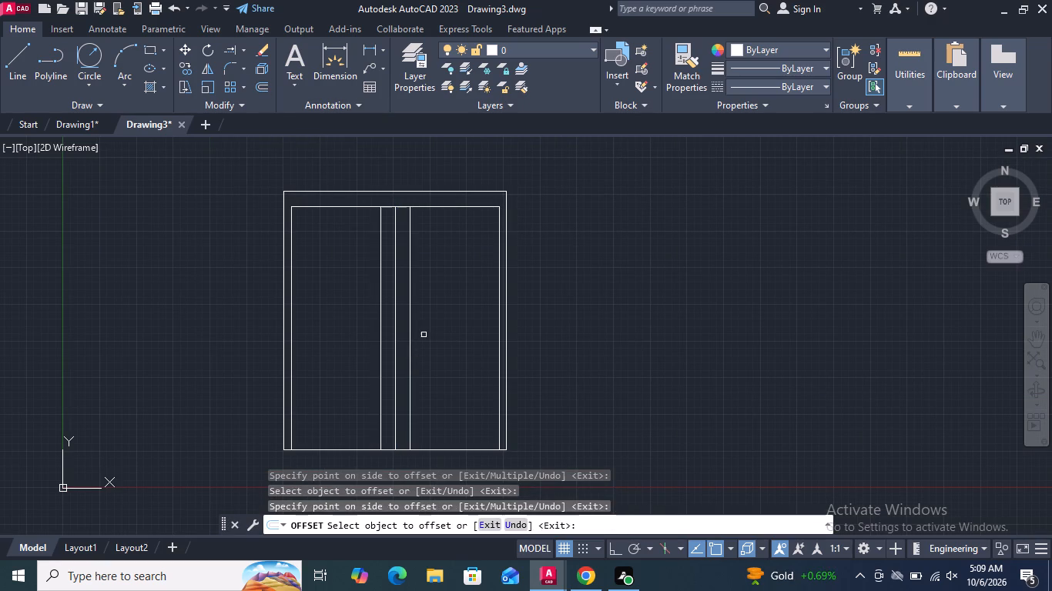
pyautogui.press('Return')
# Draw a circle centred on the midpoint of the vertical centre line, with Ortho on, keeping it within the inner side edges.
pyautogui.scroll(-1, 431, 325)
pyautogui.moveTo(431, 322); pyautogui.dragTo(427, 289, button='middle')
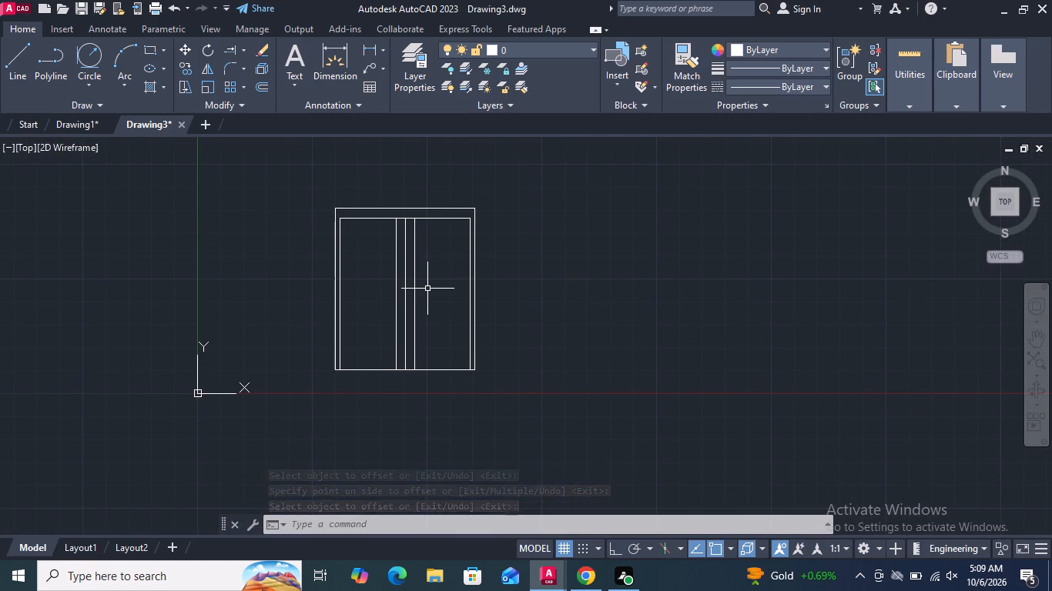
pyautogui.click(85, 88)
pyautogui.click(95, 111)
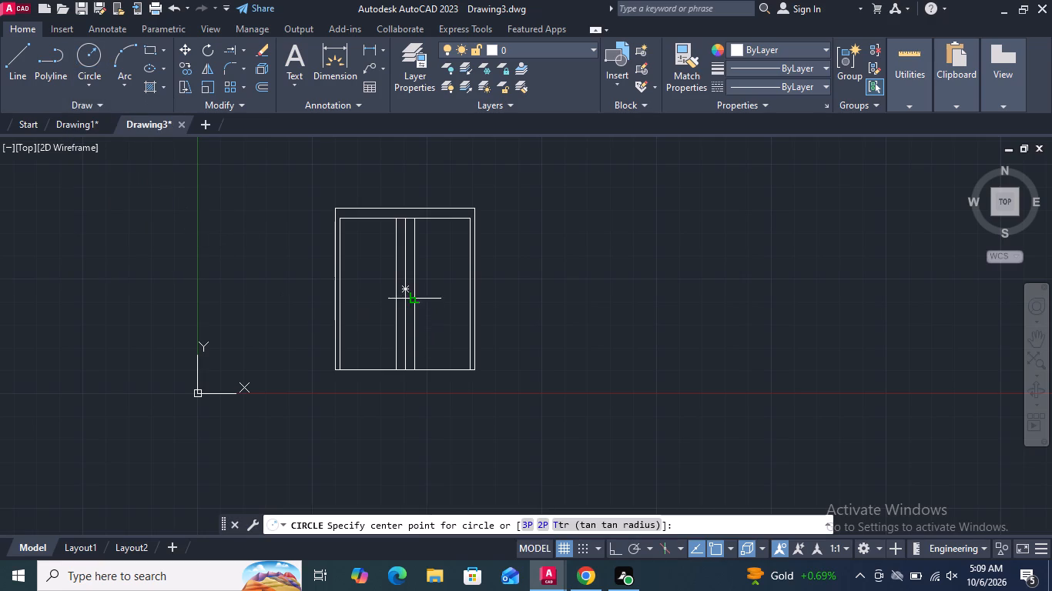
pyautogui.click(405, 289)
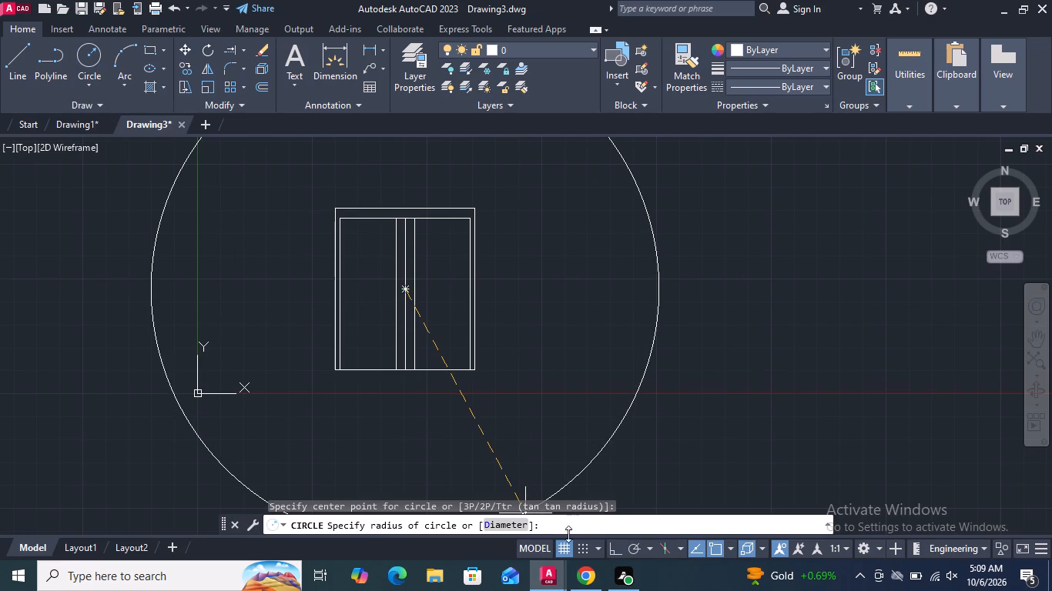
pyautogui.click(612, 552)
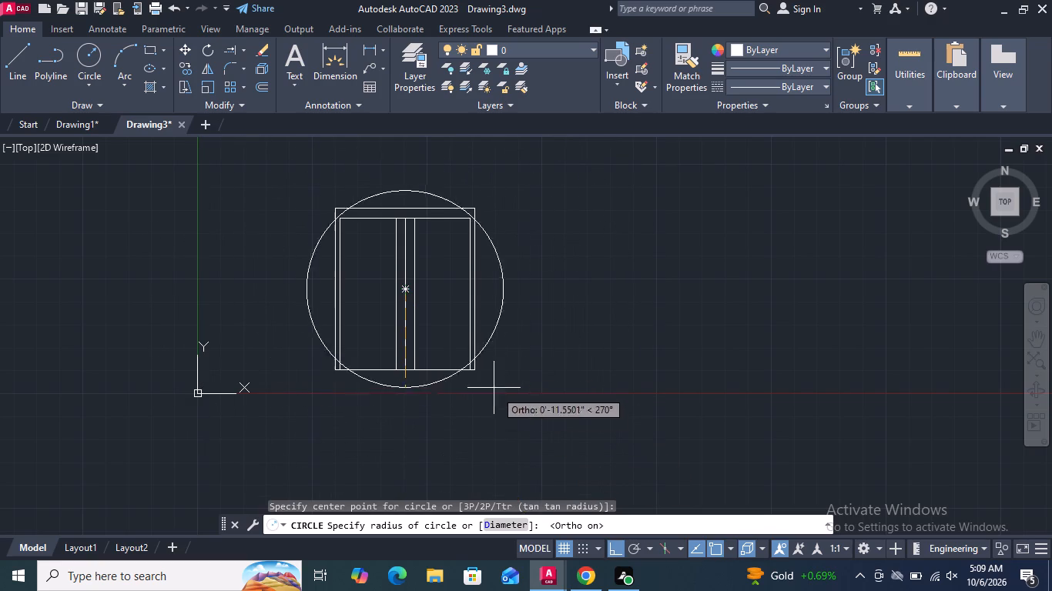
pyautogui.click(437, 328)
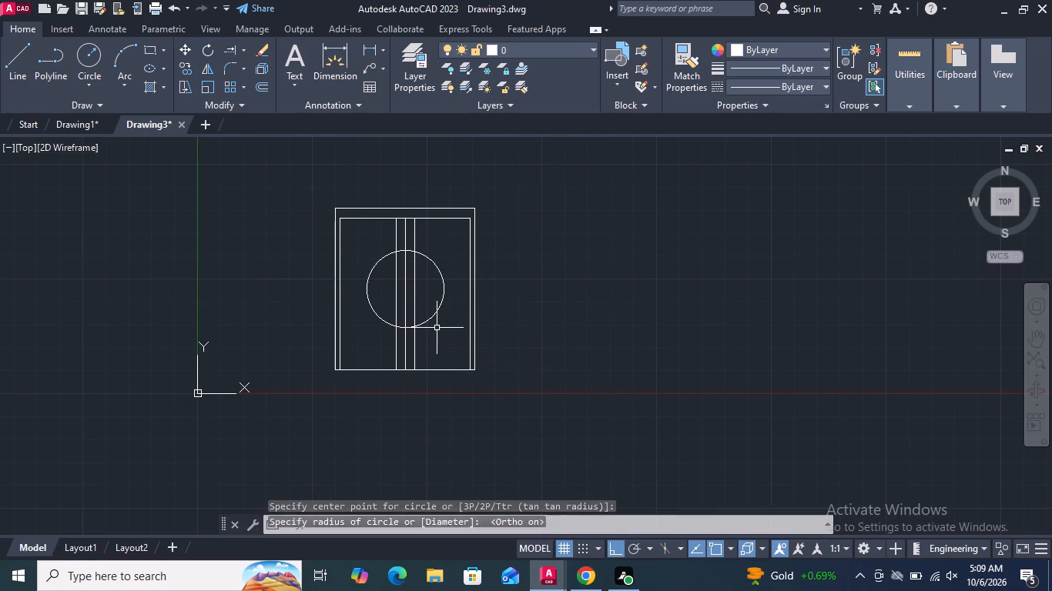
# Move the circle a short distance straight up along the vertical centre line by its centre point.
pyautogui.scroll(2, 423, 286)
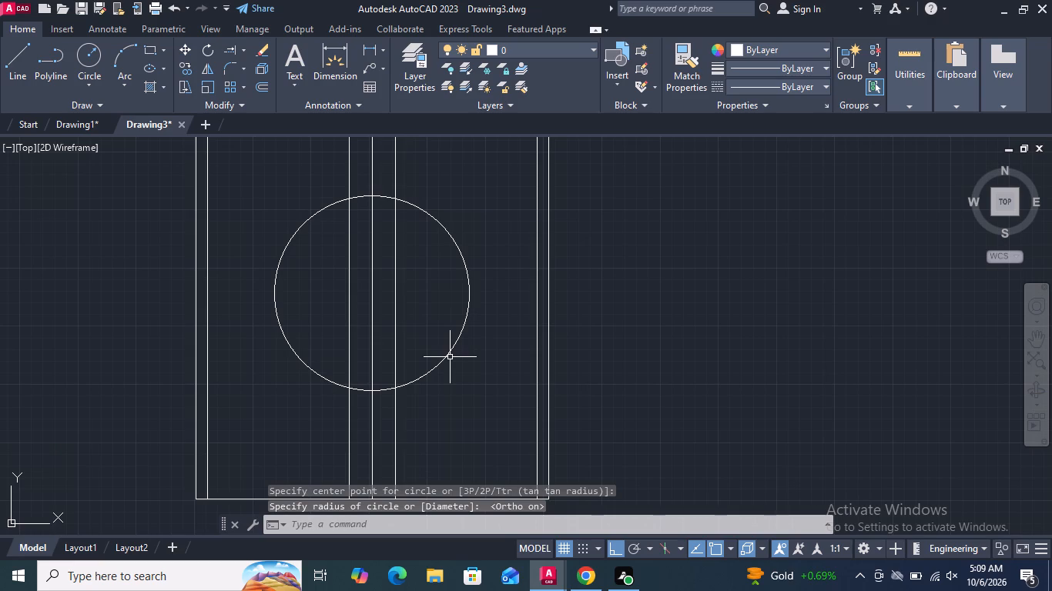
pyautogui.click(451, 357)
pyautogui.click(425, 351)
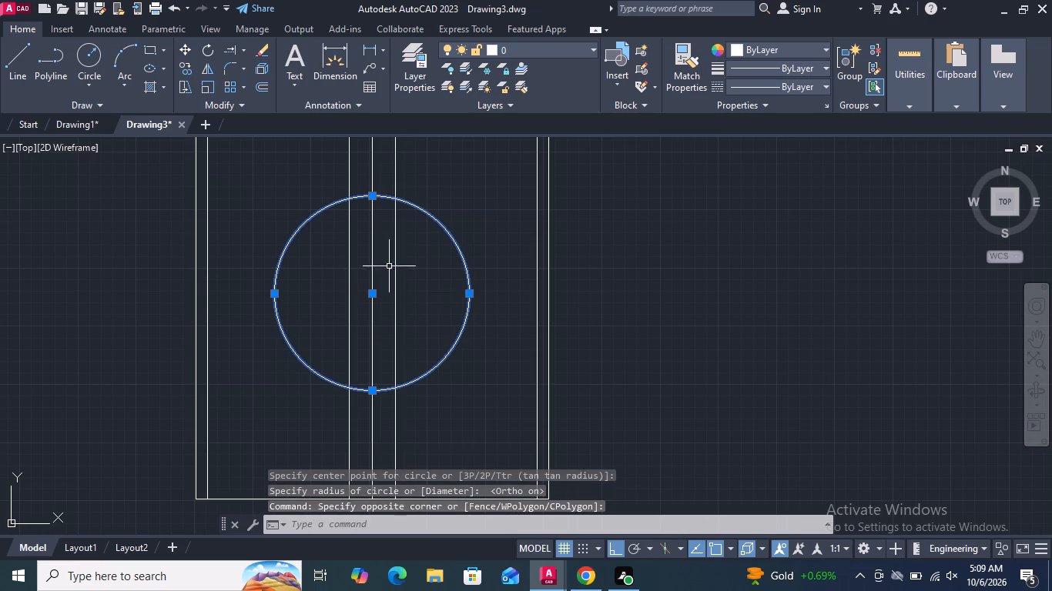
pyautogui.click(375, 294)
pyautogui.scroll(-1, 375, 294)
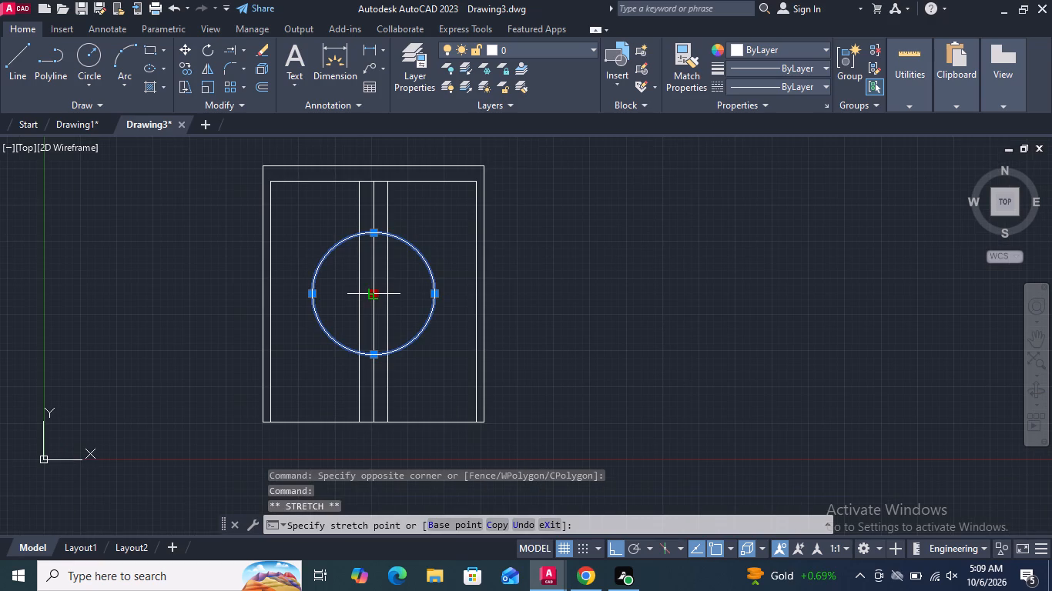
pyautogui.click(376, 268)
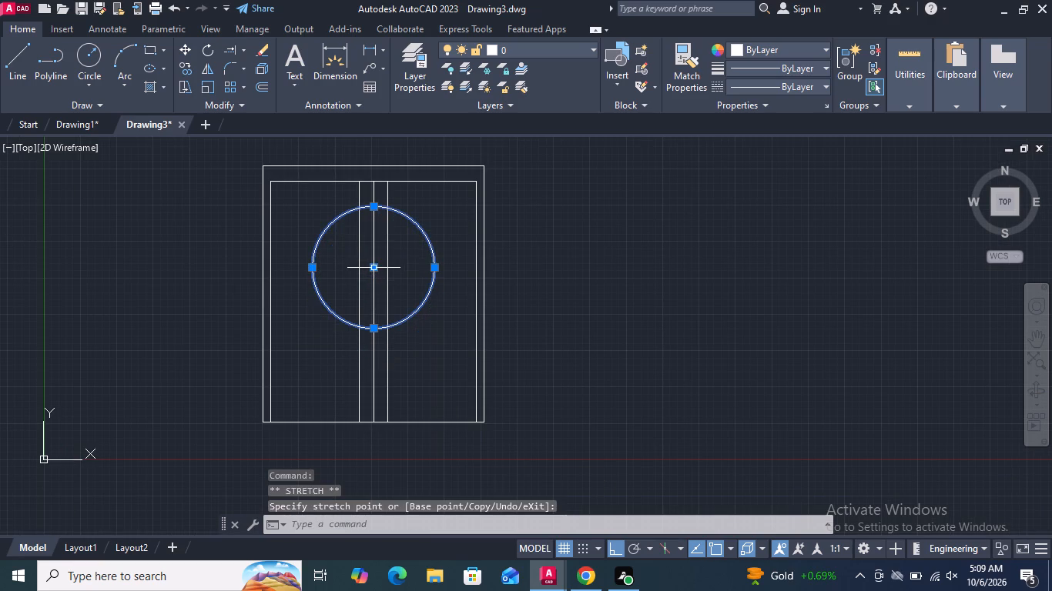
# Offset the circle inward by 1/2" to form a concentric ring.
pyautogui.press('Return')
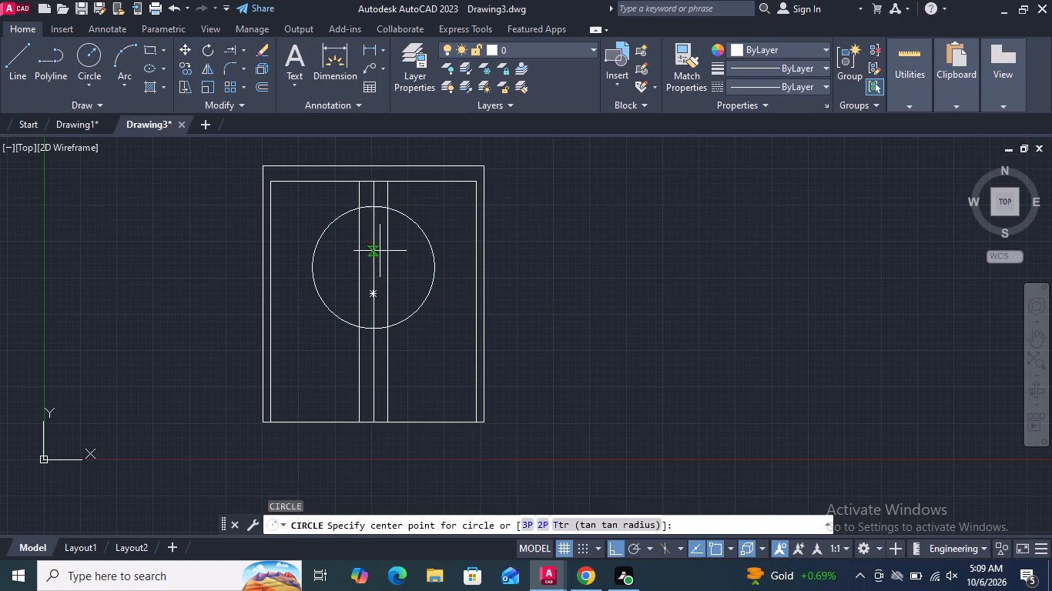
pyautogui.scroll(3, 333, 260)
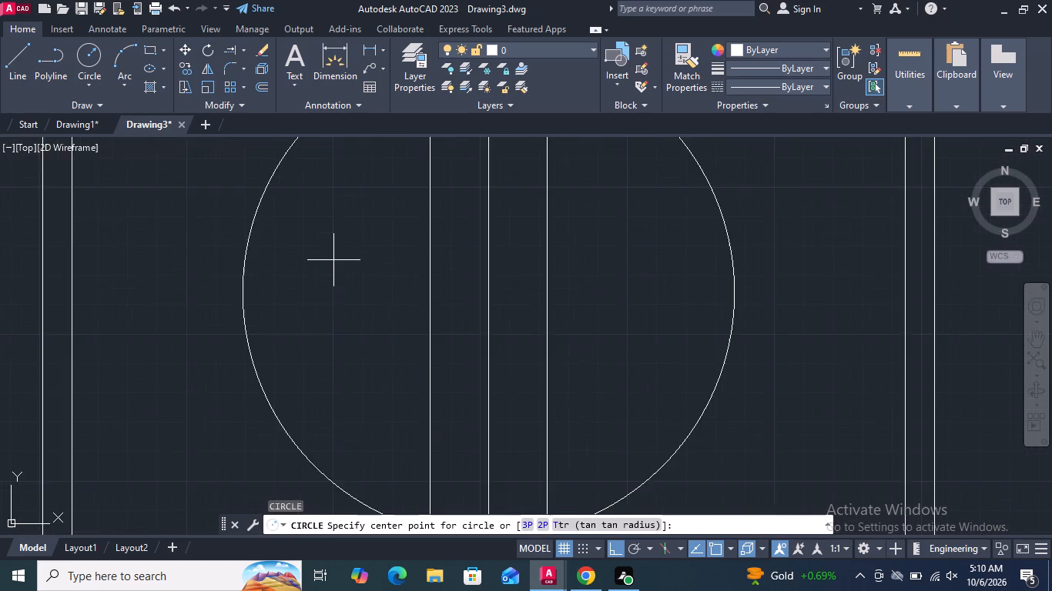
pyautogui.scroll(-2, 333, 260)
pyautogui.click(262, 81)
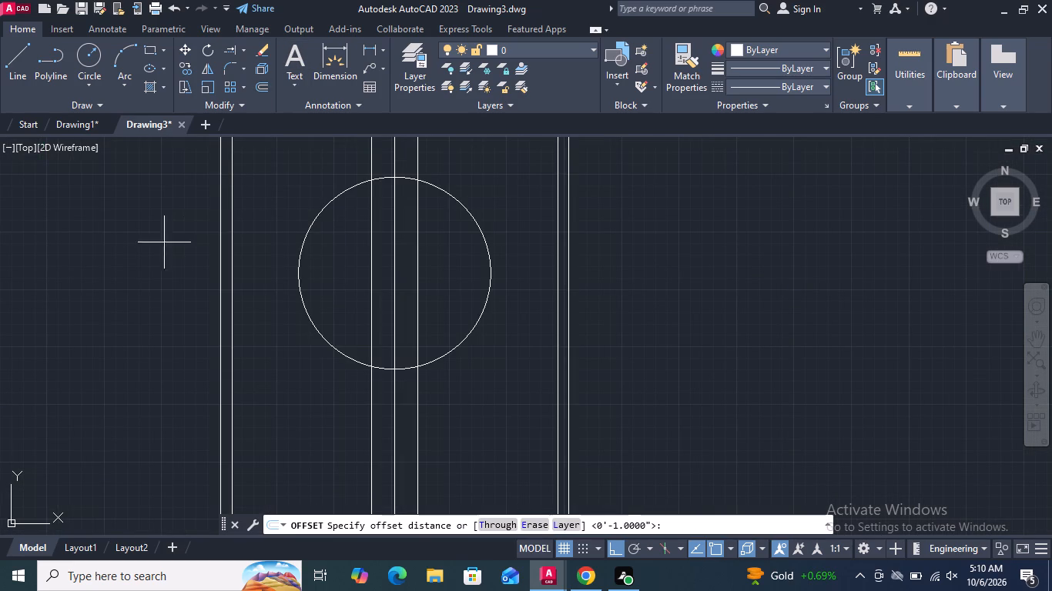
pyautogui.press('1')
pyautogui.press('/')
pyautogui.press('2')
pyautogui.press('Return')
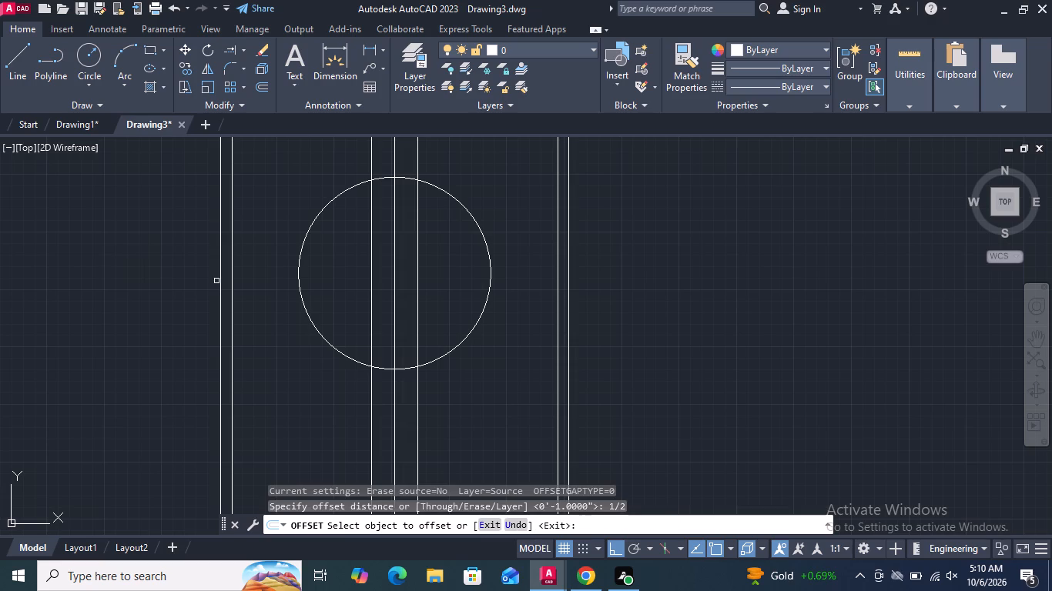
pyautogui.click(299, 285)
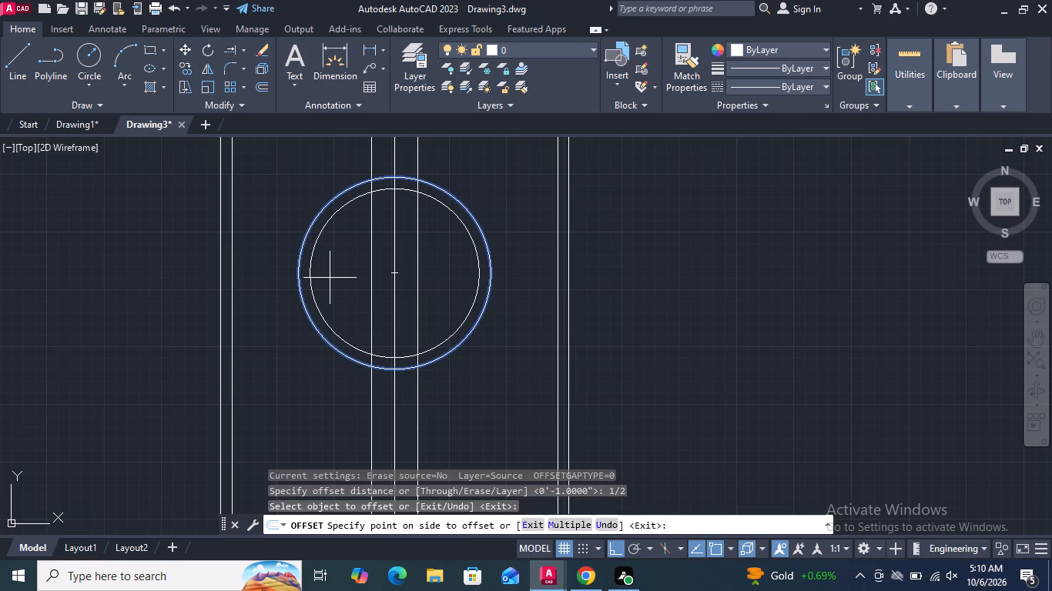
pyautogui.click(330, 278)
pyautogui.press('Return')
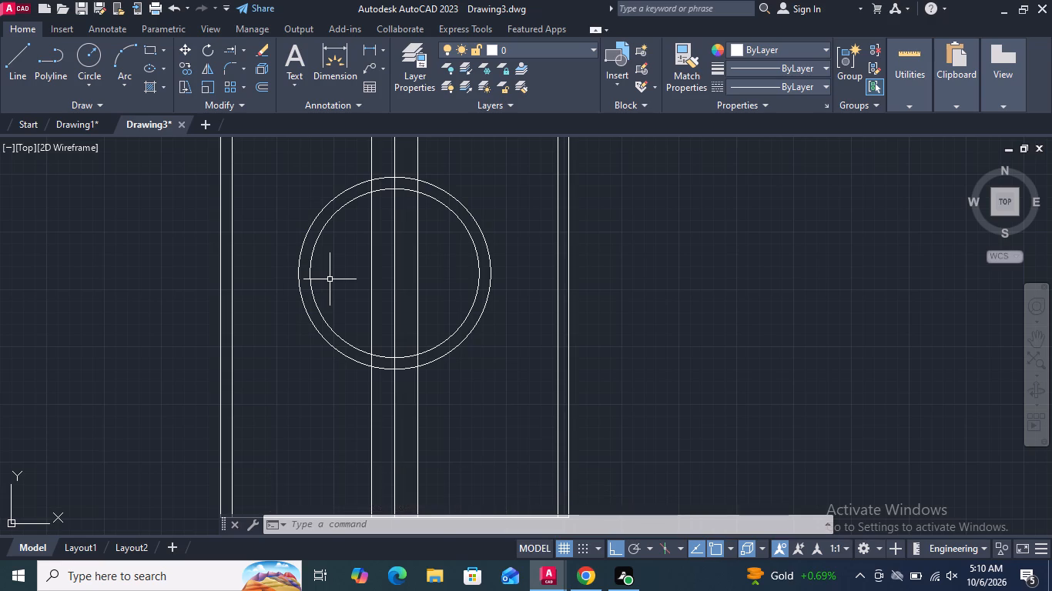
# Draw a horizontal line through the ring's centre, running from the left inner side edge to the right inner side edge.
pyautogui.scroll(-1, 330, 279)
pyautogui.click(15, 55)
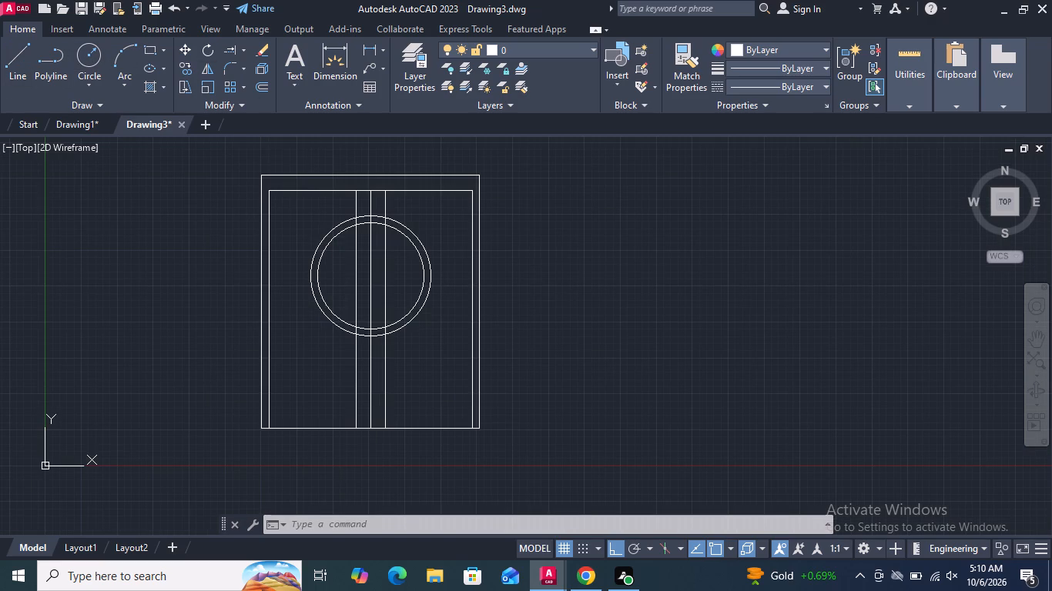
pyautogui.click(368, 275)
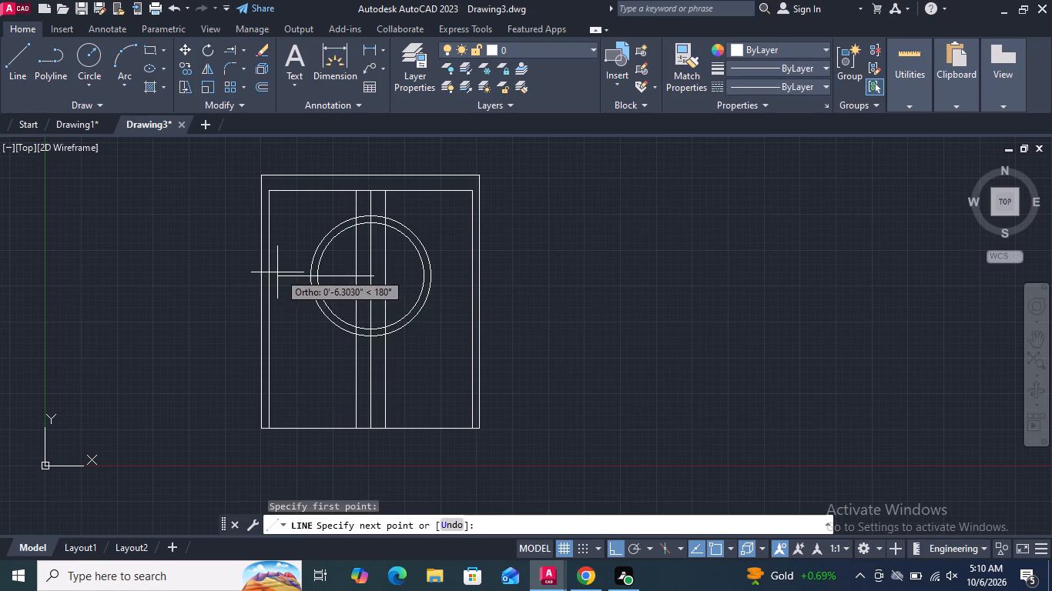
pyautogui.click(268, 279)
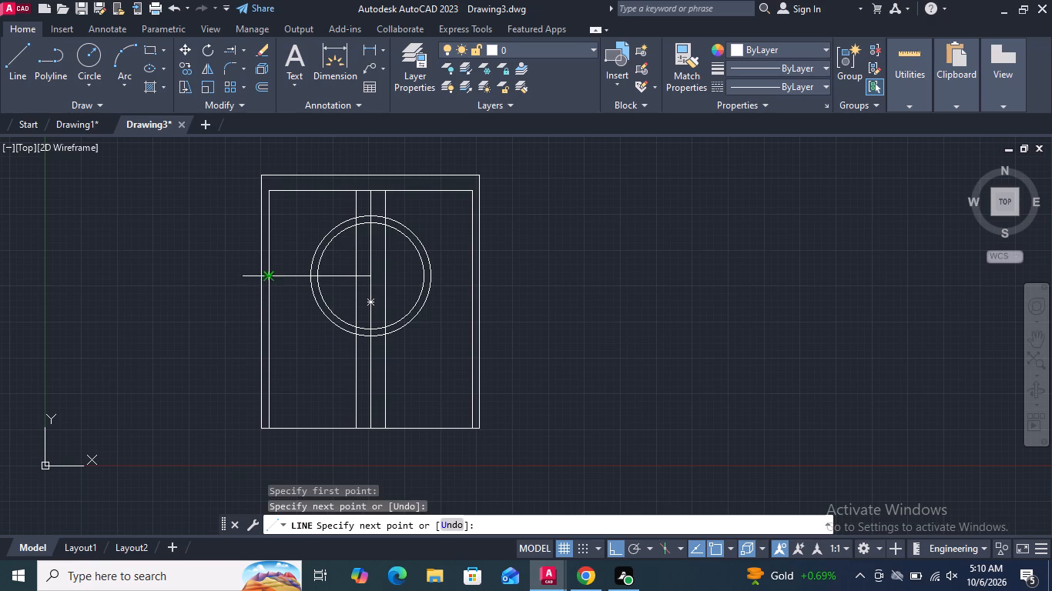
pyautogui.click(467, 279)
pyautogui.press('Return')
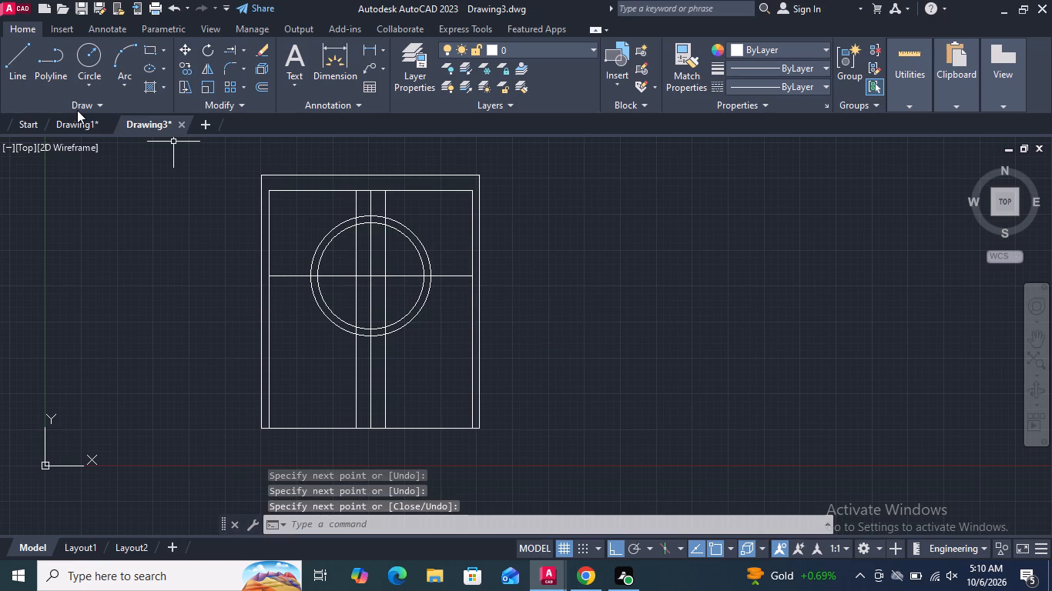
# Draw a circle centred on the horizontal line's left end, with its radius reaching about level with the central ring's bottom.
pyautogui.click(95, 58)
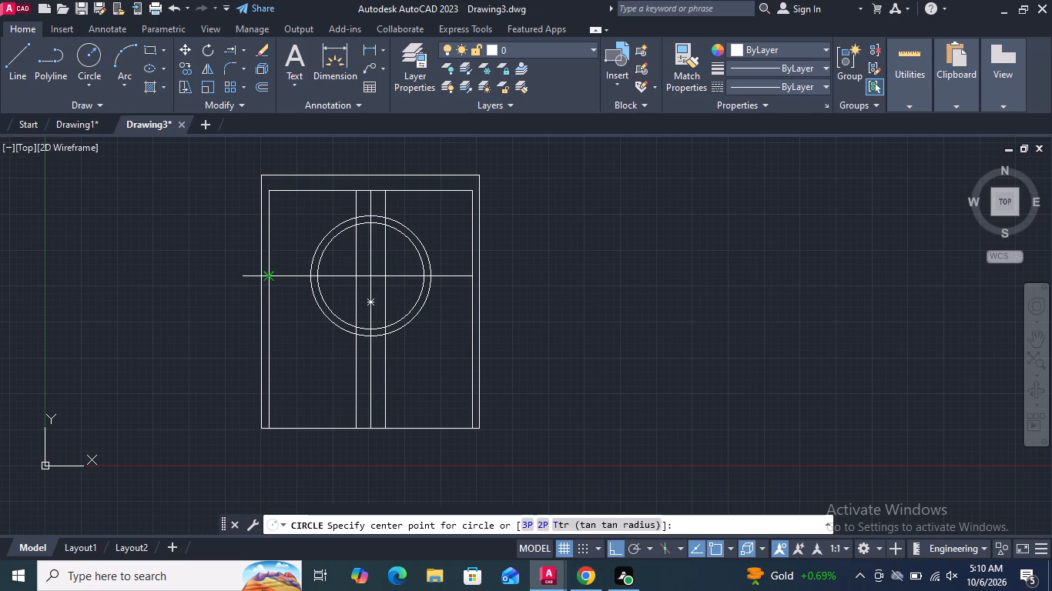
pyautogui.click(270, 276)
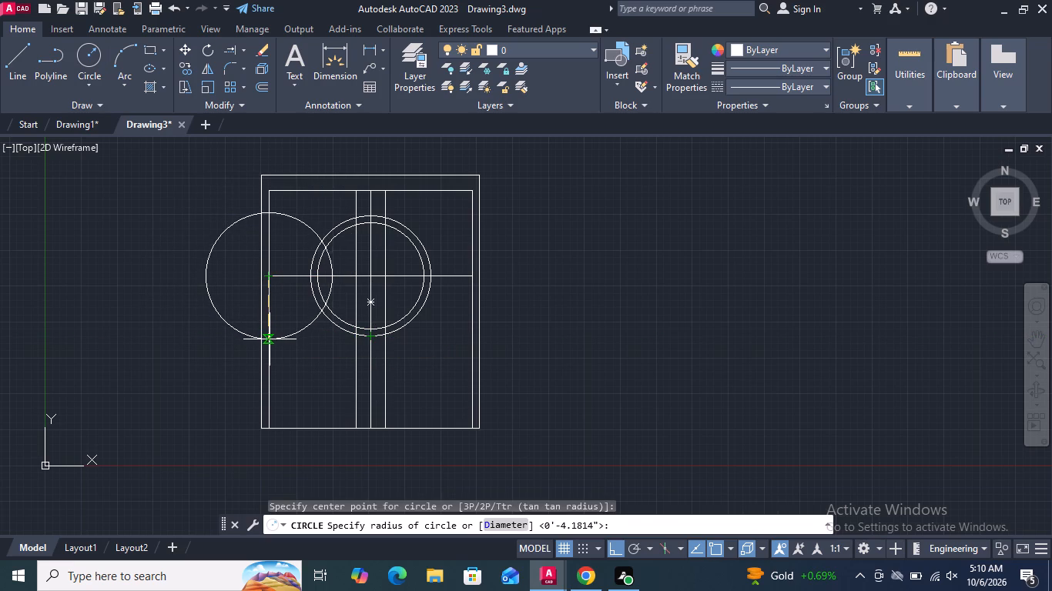
pyautogui.scroll(2, 271, 331)
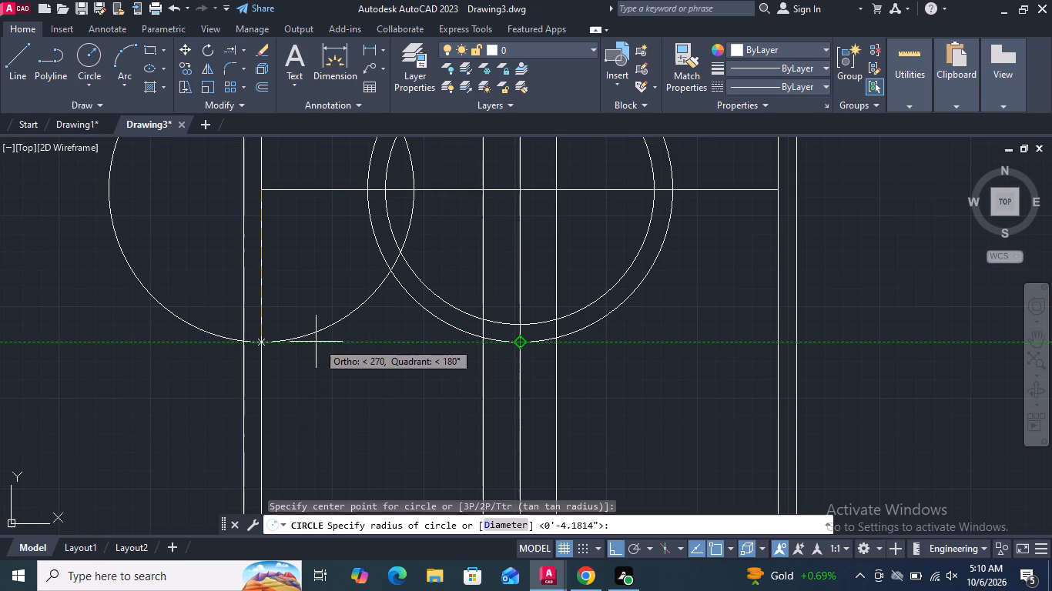
pyautogui.click(260, 339)
pyautogui.scroll(-3, 335, 382)
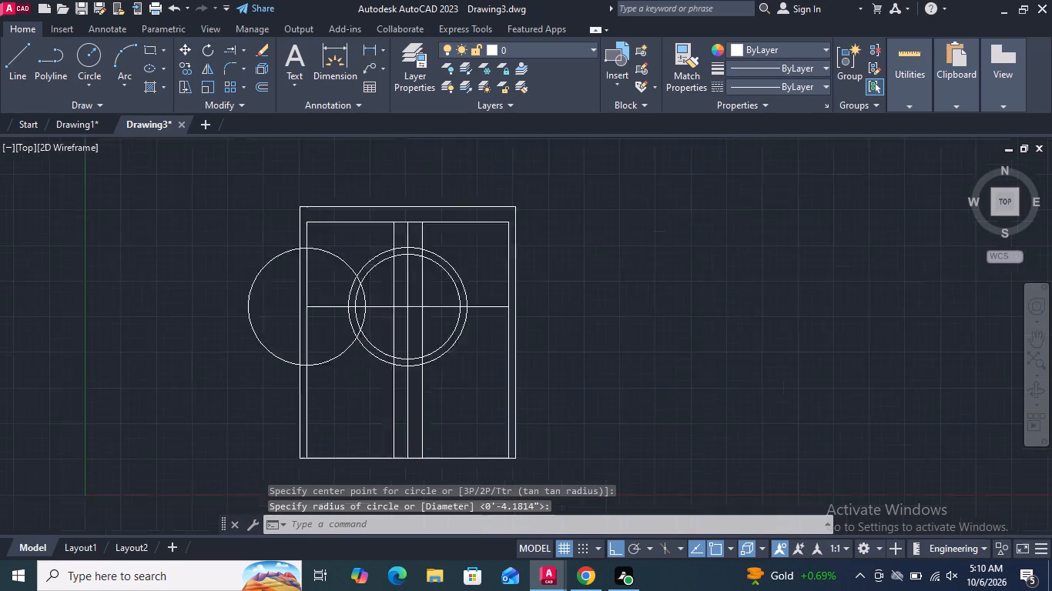
# Copy the left circle from its centre to the horizontal line's right end on the inner side edge.
pyautogui.click(331, 368)
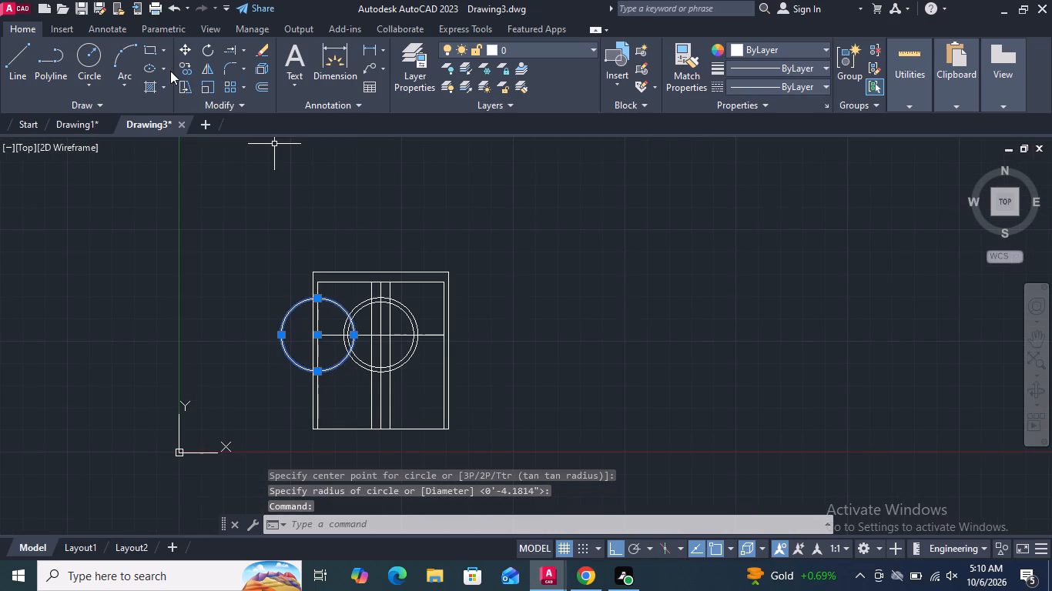
pyautogui.click(180, 66)
pyautogui.scroll(2, 362, 369)
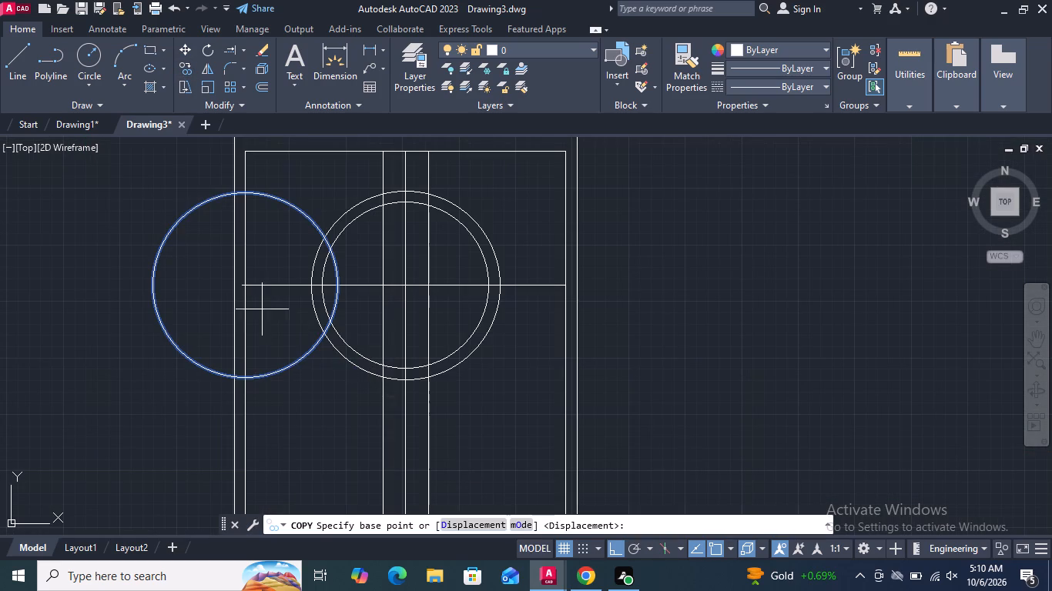
pyautogui.click(246, 286)
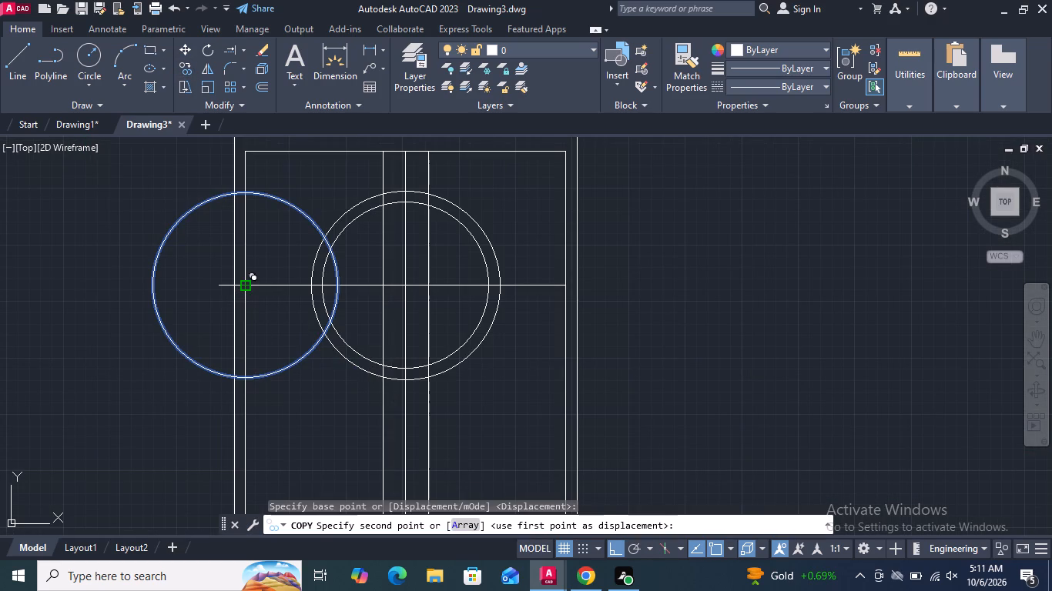
pyautogui.click(565, 286)
pyautogui.press('Return')
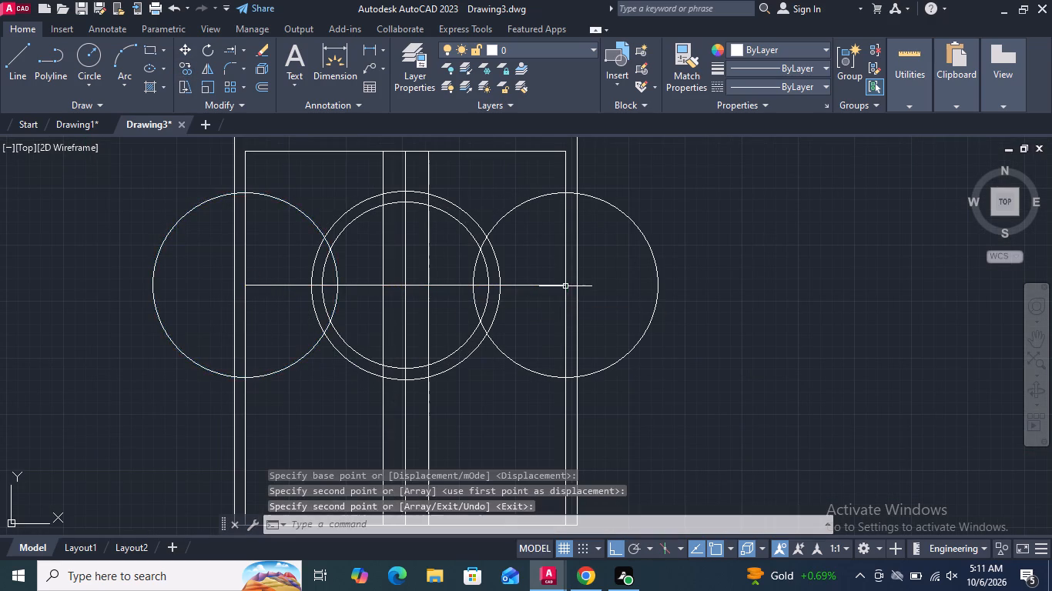
# Offset the left and right circles inward by 1/2" to form concentric rings.
pyautogui.scroll(-1, 565, 286)
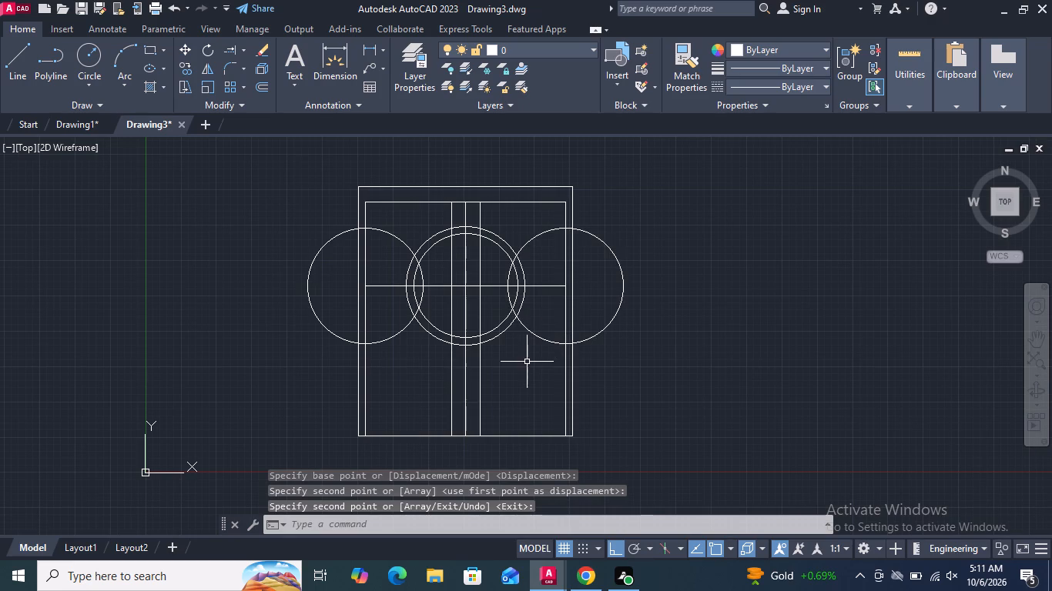
pyautogui.click(266, 86)
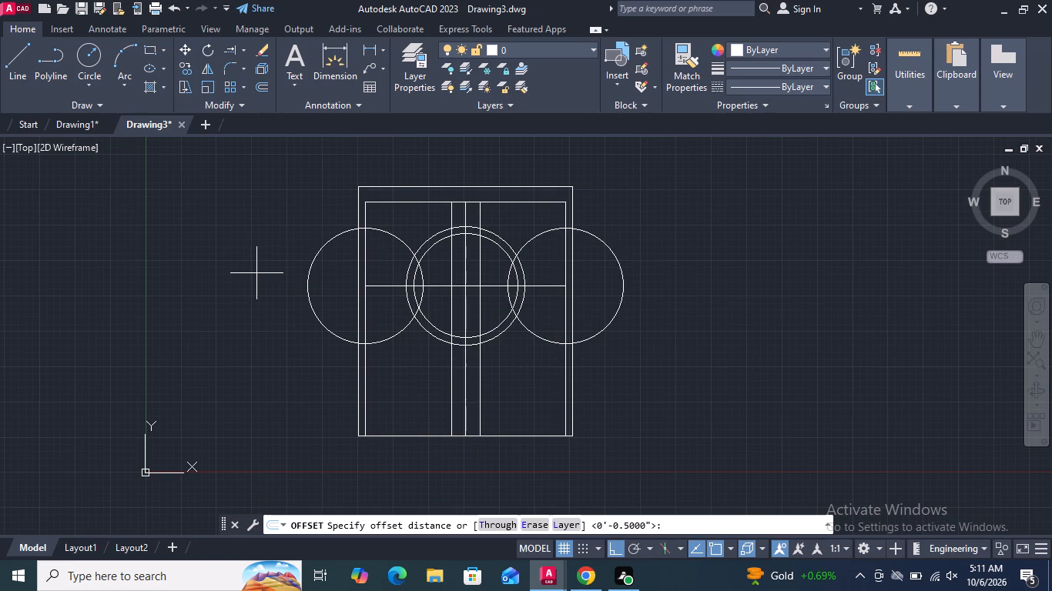
pyautogui.press('Return')
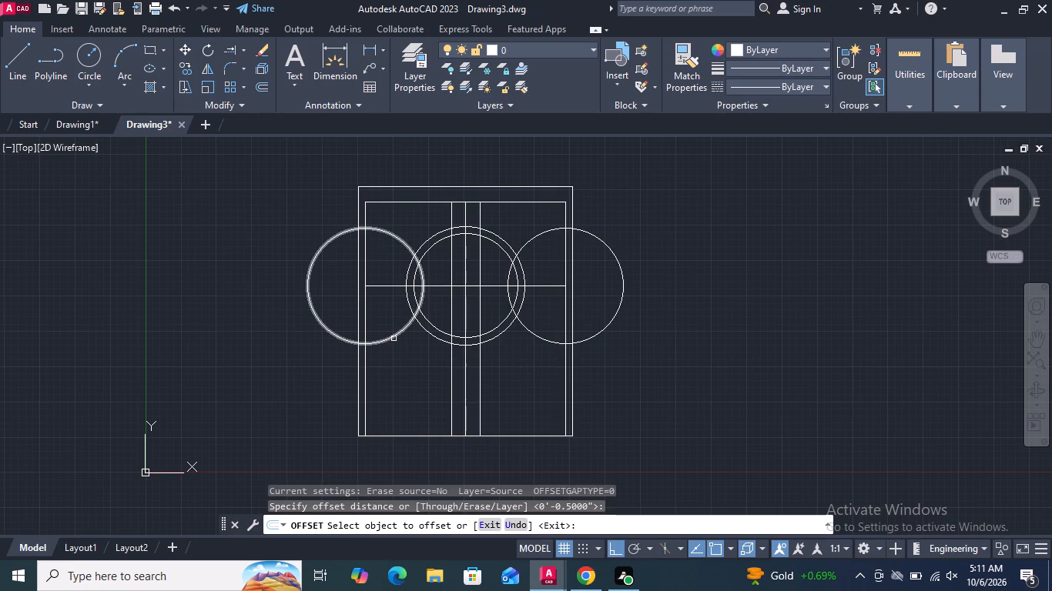
pyautogui.click(394, 337)
pyautogui.click(389, 326)
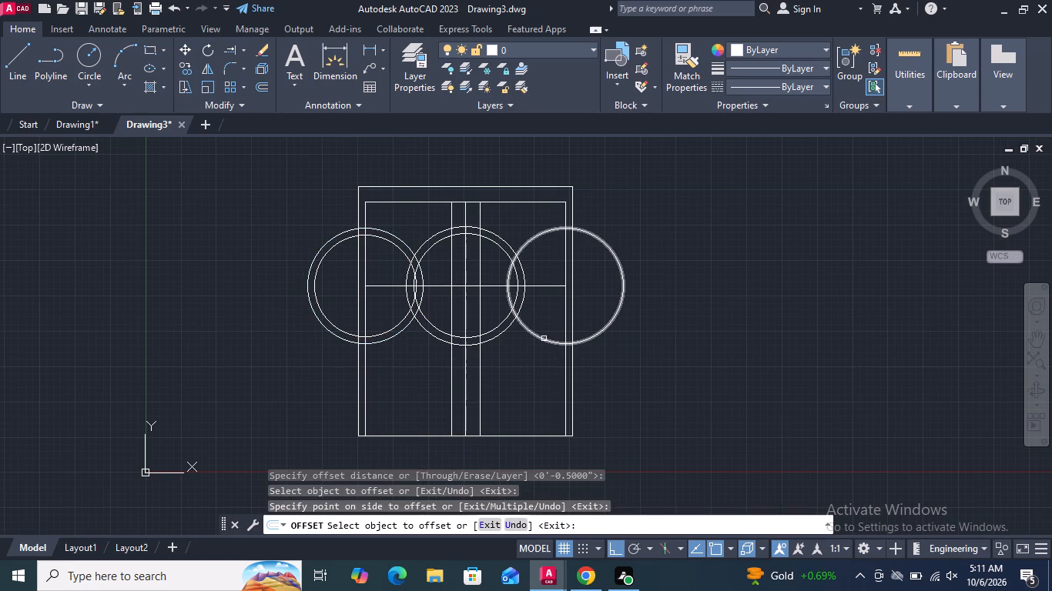
pyautogui.click(542, 339)
pyautogui.click(547, 326)
pyautogui.press('Return')
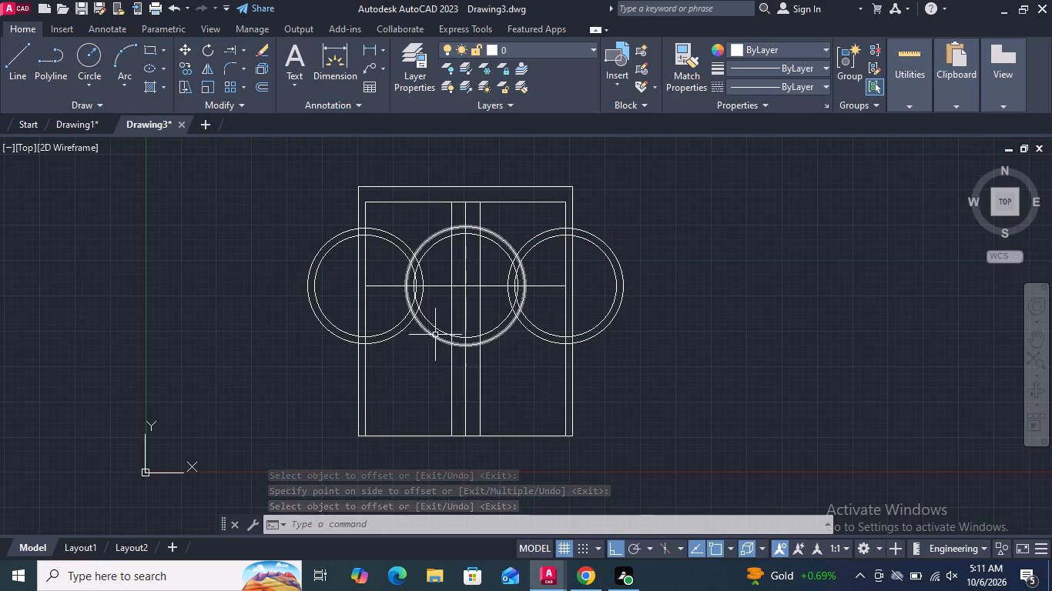
# Erase the horizontal line segments running through the ring centres.
pyautogui.click(445, 290)
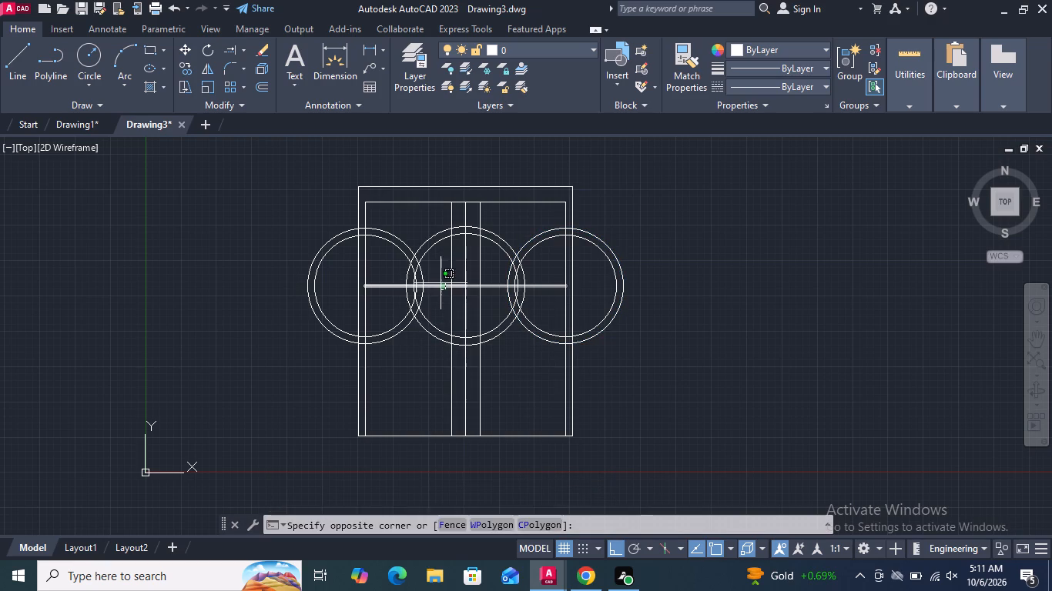
pyautogui.click(440, 278)
pyautogui.click(262, 53)
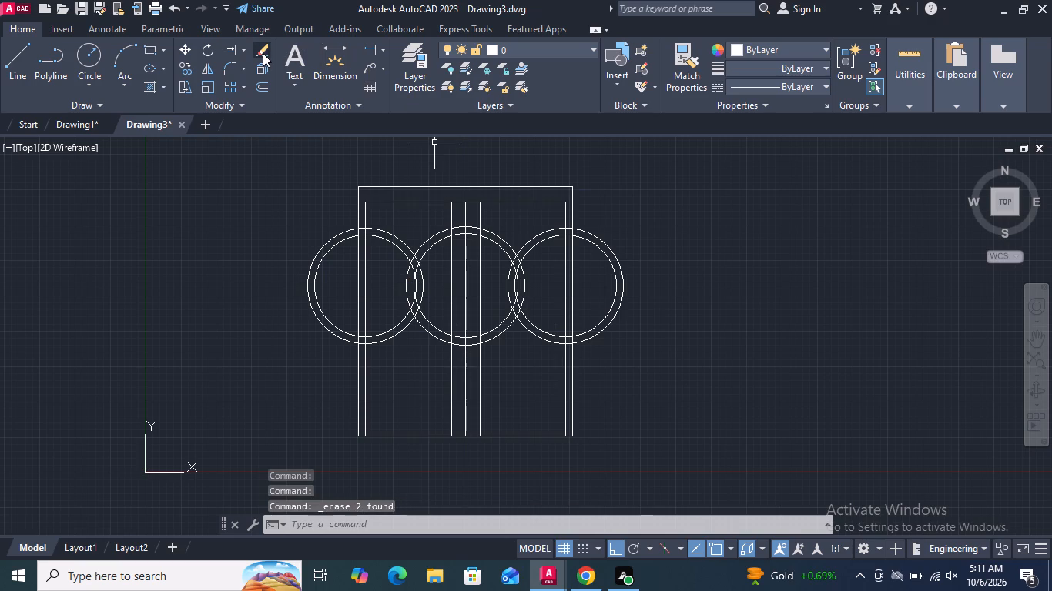
# Trim the central ring's arcs lying within the vertical band, at both the top and bottom of the ring.
pyautogui.click(241, 53)
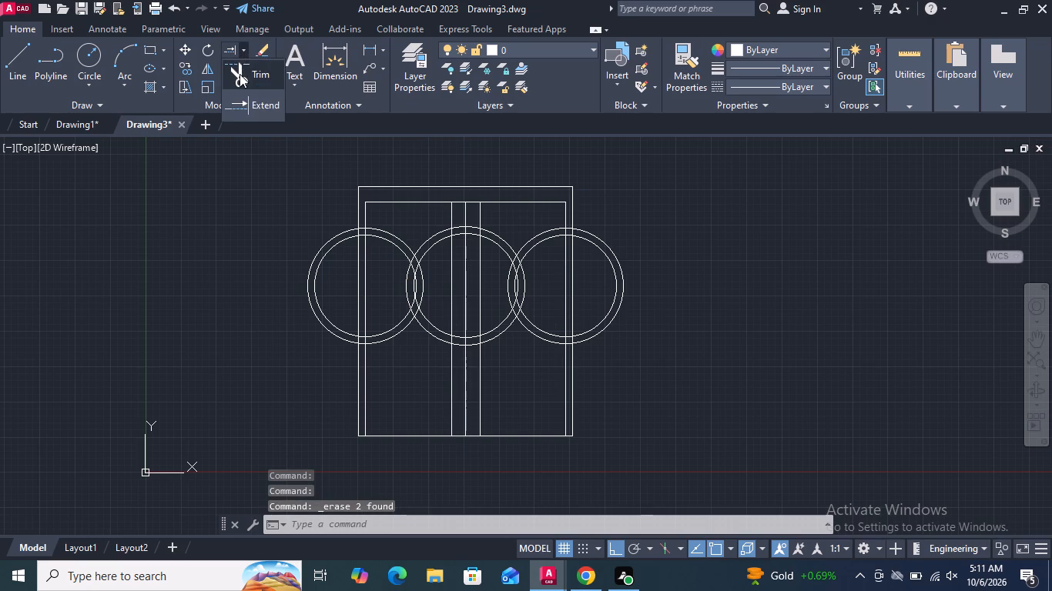
pyautogui.click(240, 74)
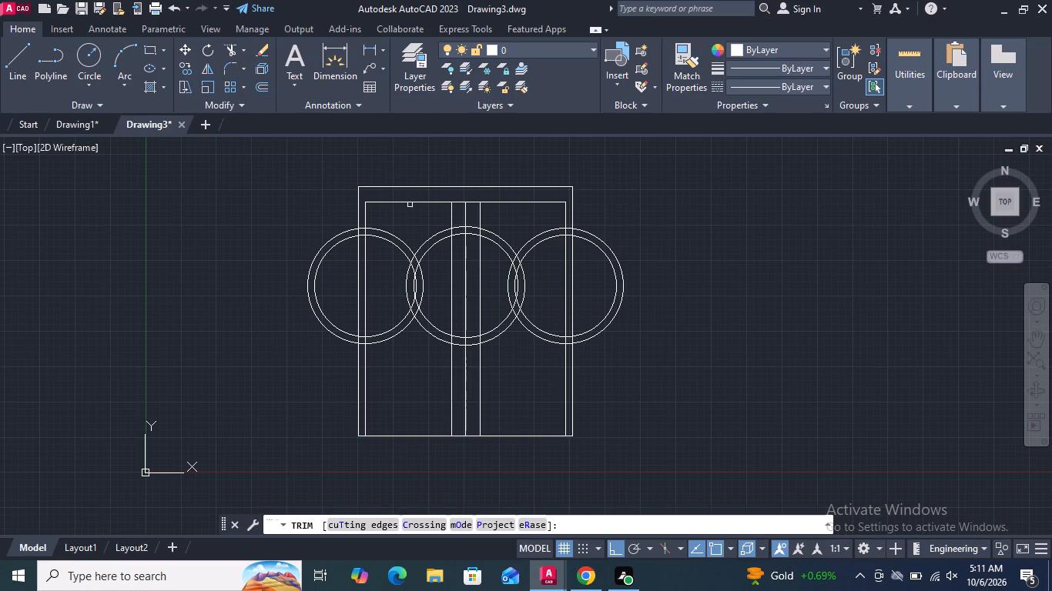
pyautogui.scroll(3, 464, 232)
pyautogui.moveTo(483, 190); pyautogui.dragTo(482, 261)
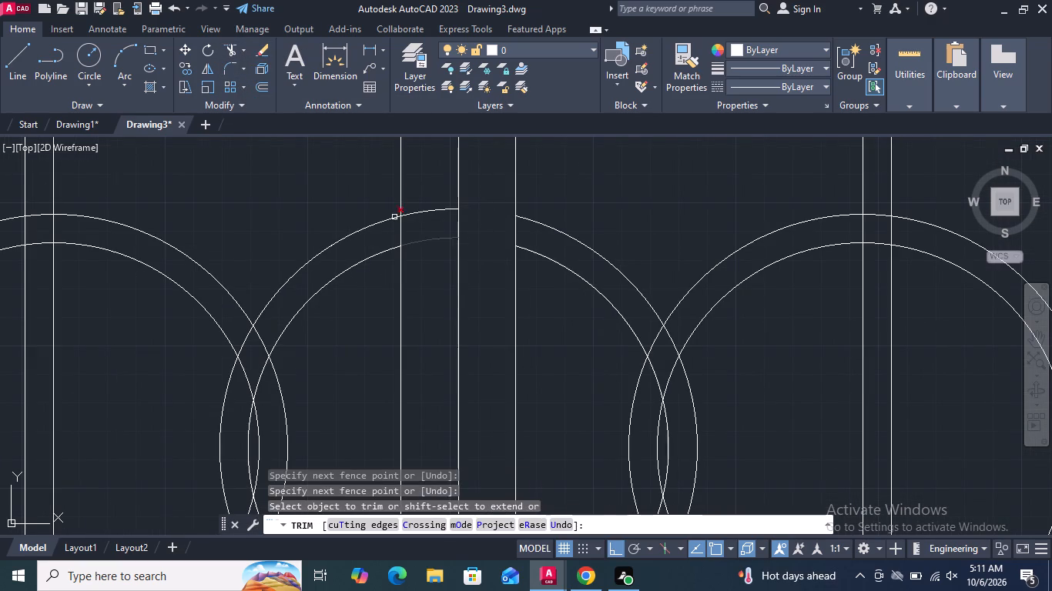
pyautogui.moveTo(429, 177); pyautogui.dragTo(438, 263)
pyautogui.scroll(-1, 434, 232)
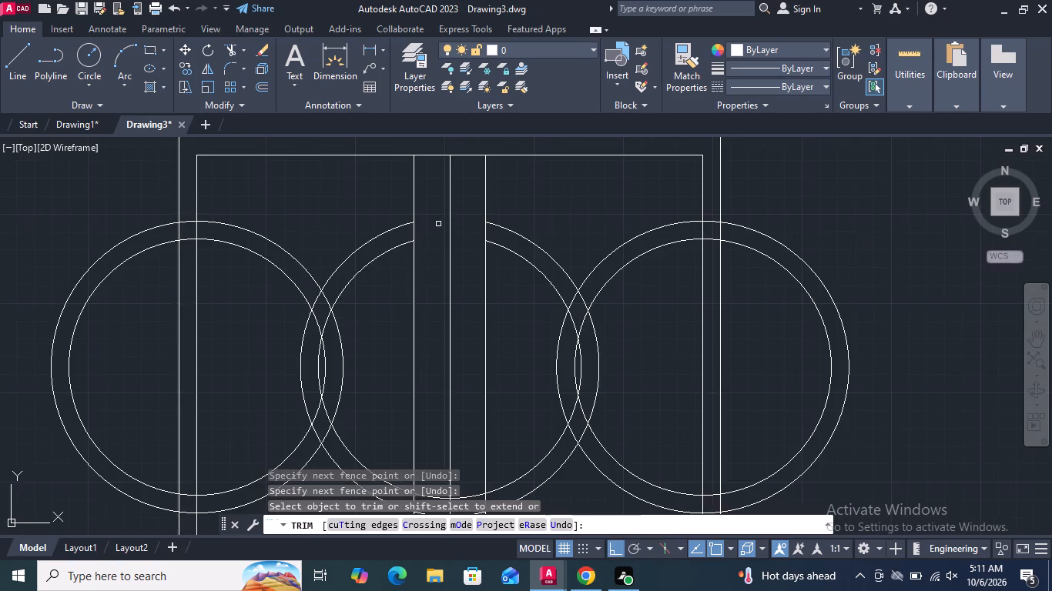
pyautogui.scroll(-2, 441, 222)
pyautogui.scroll(3, 450, 372)
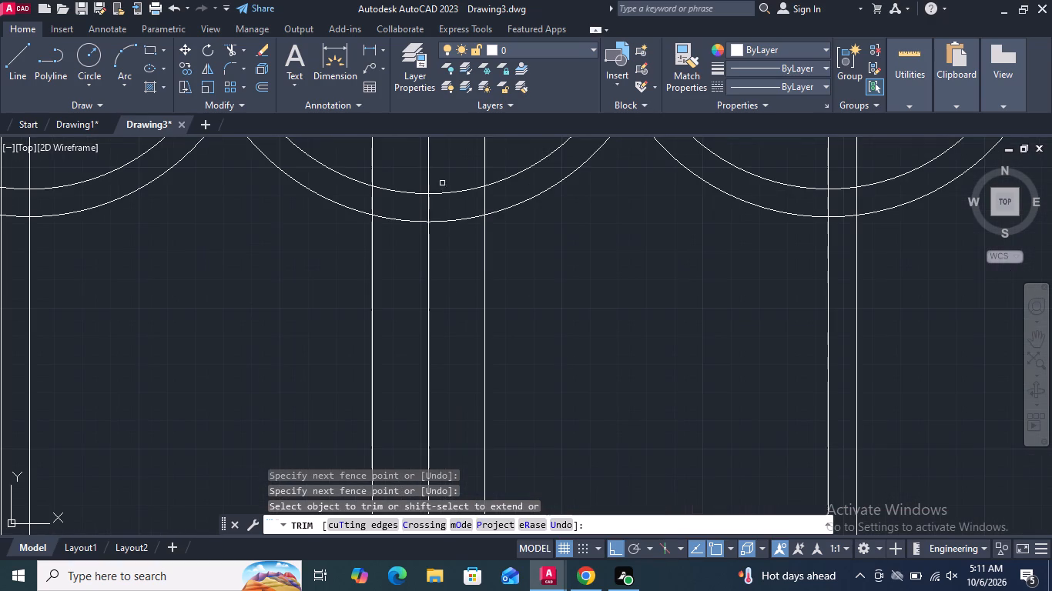
pyautogui.moveTo(444, 176); pyautogui.dragTo(447, 274)
pyautogui.moveTo(387, 172); pyautogui.dragTo(394, 260)
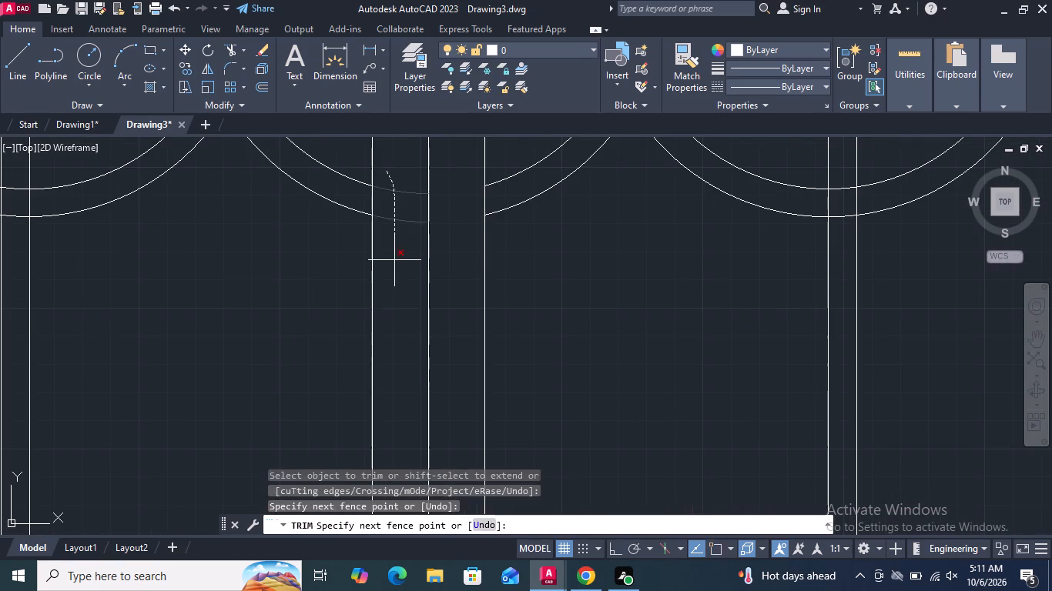
pyautogui.moveTo(394, 260); pyautogui.dragTo(394, 261)
pyautogui.scroll(-3, 394, 275)
pyautogui.moveTo(471, 282); pyautogui.dragTo(474, 288, button='middle')
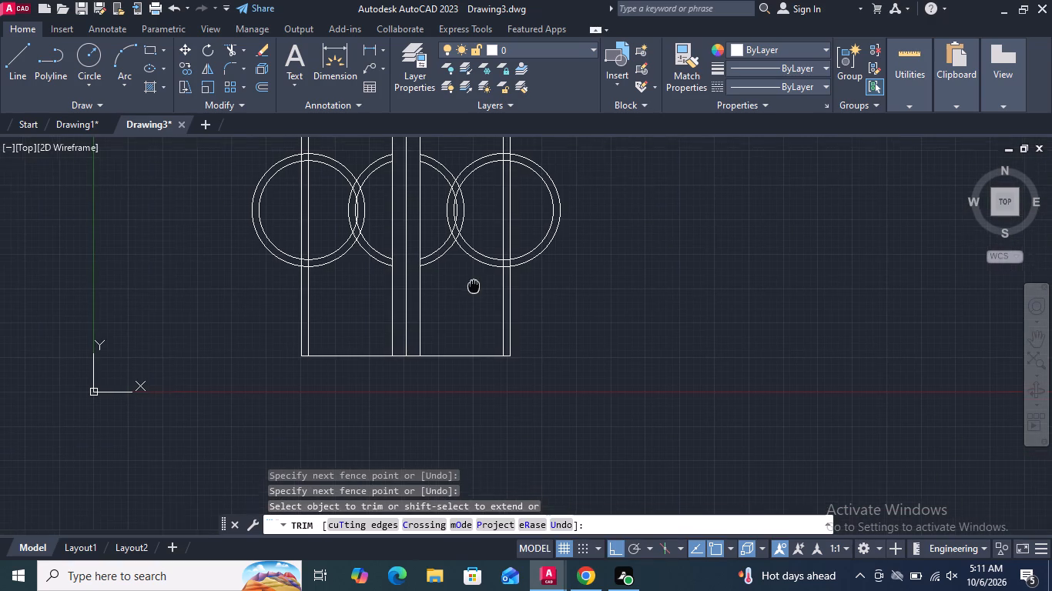
pyautogui.moveTo(474, 288); pyautogui.dragTo(474, 337, button='middle')
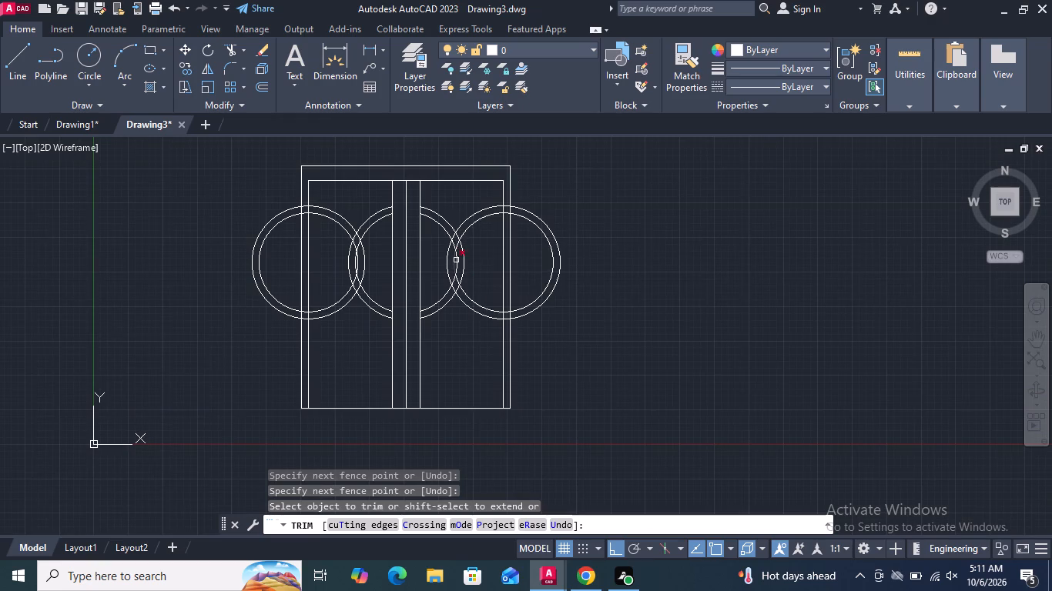
# Trim the interlacing arc segments above and below the lens shape where the central and right rings cross.
pyautogui.scroll(3, 457, 241)
pyautogui.moveTo(427, 224); pyautogui.dragTo(434, 232)
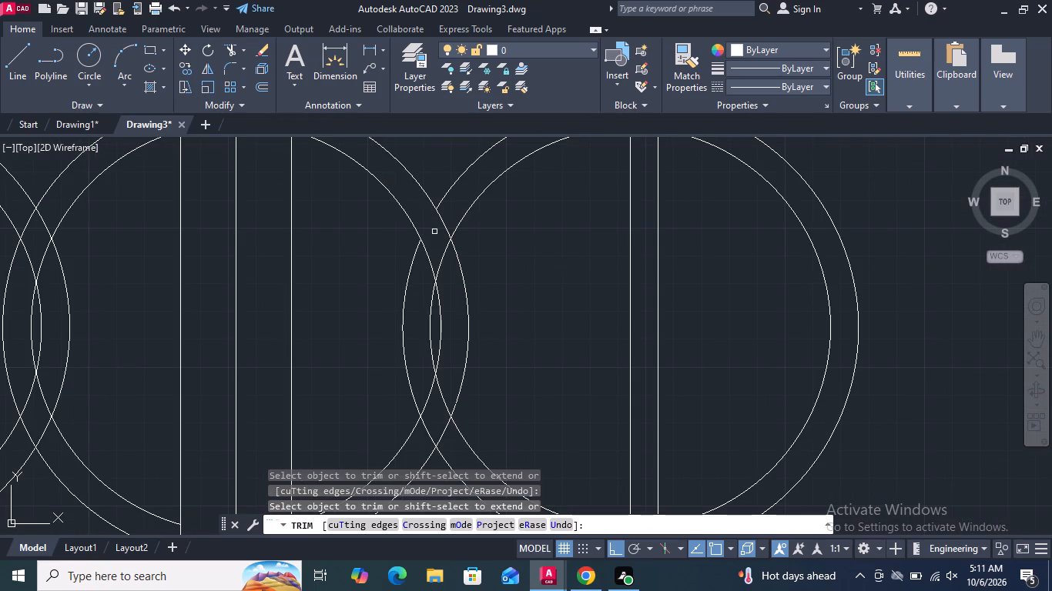
pyautogui.click(441, 219)
pyautogui.click(427, 255)
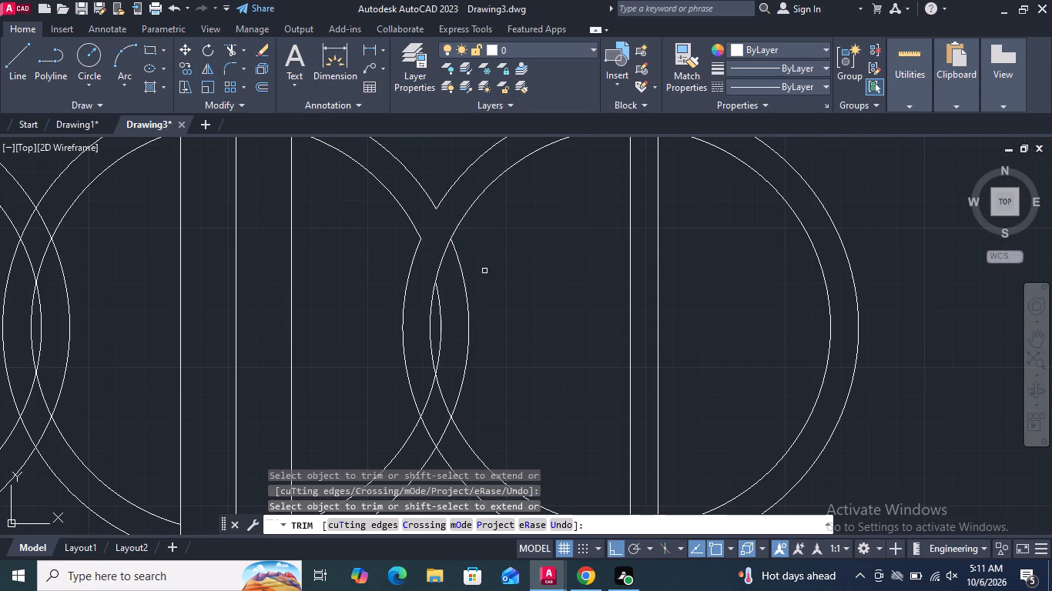
pyautogui.scroll(-1, 502, 264)
pyautogui.scroll(2, 461, 352)
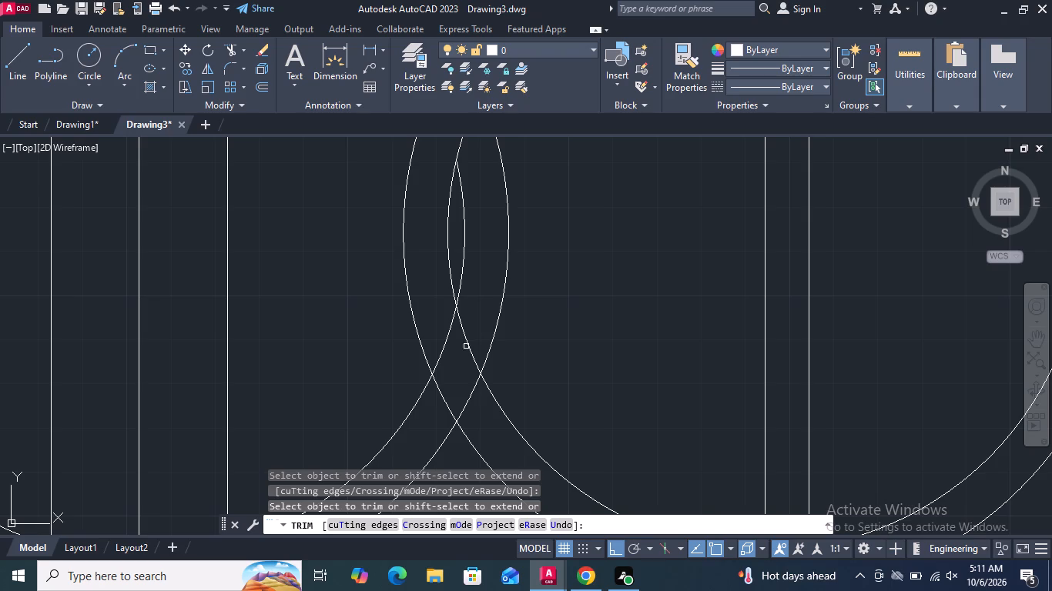
pyautogui.click(467, 342)
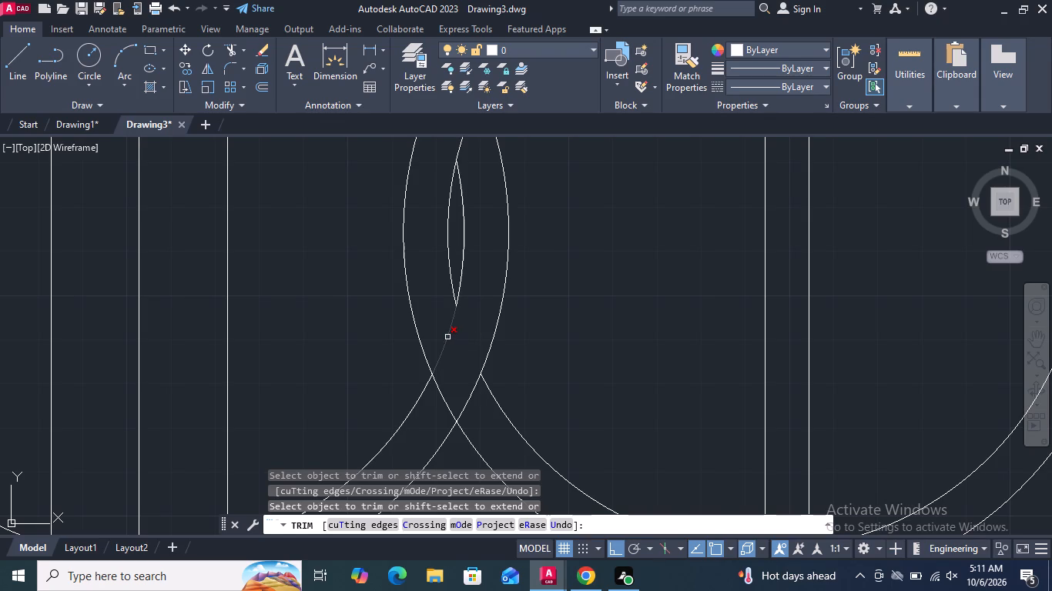
pyautogui.click(447, 336)
# Trim the matching arc segments above and below the lens shape where the left and central rings cross.
pyautogui.scroll(-1, 453, 342)
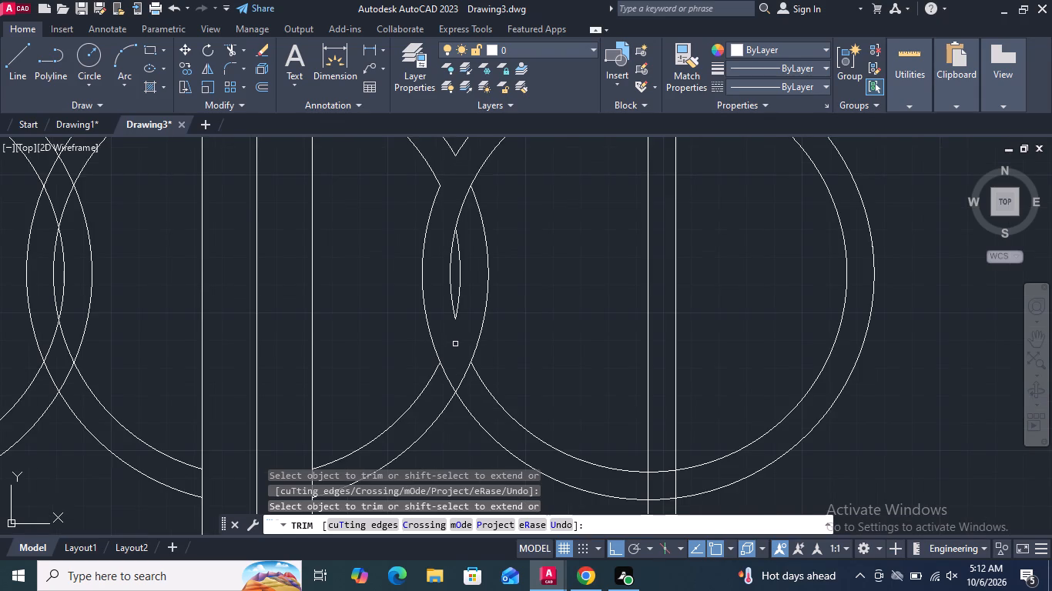
pyautogui.scroll(-2, 457, 348)
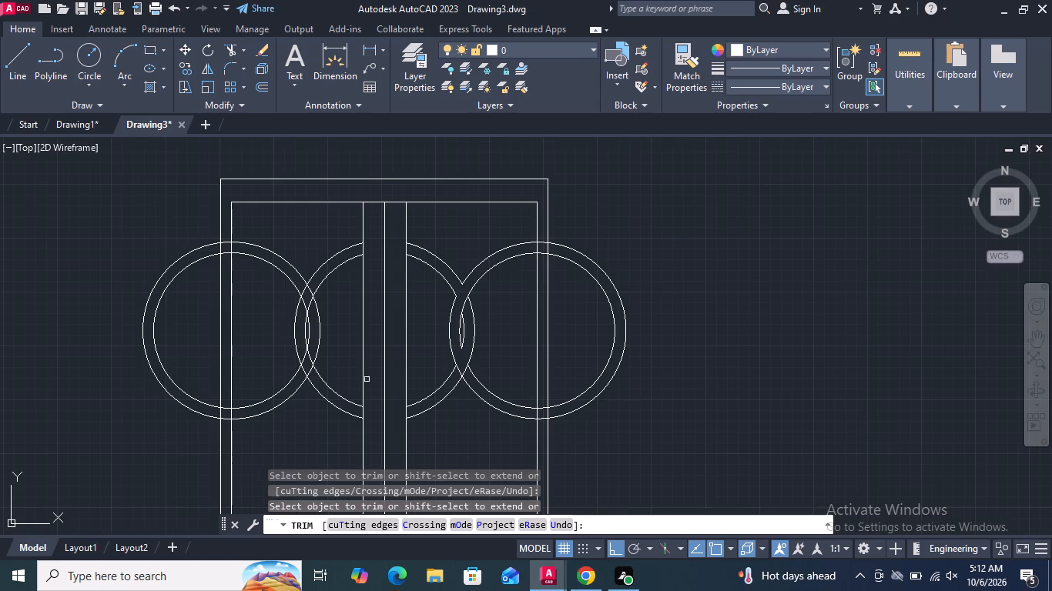
pyautogui.scroll(2, 289, 312)
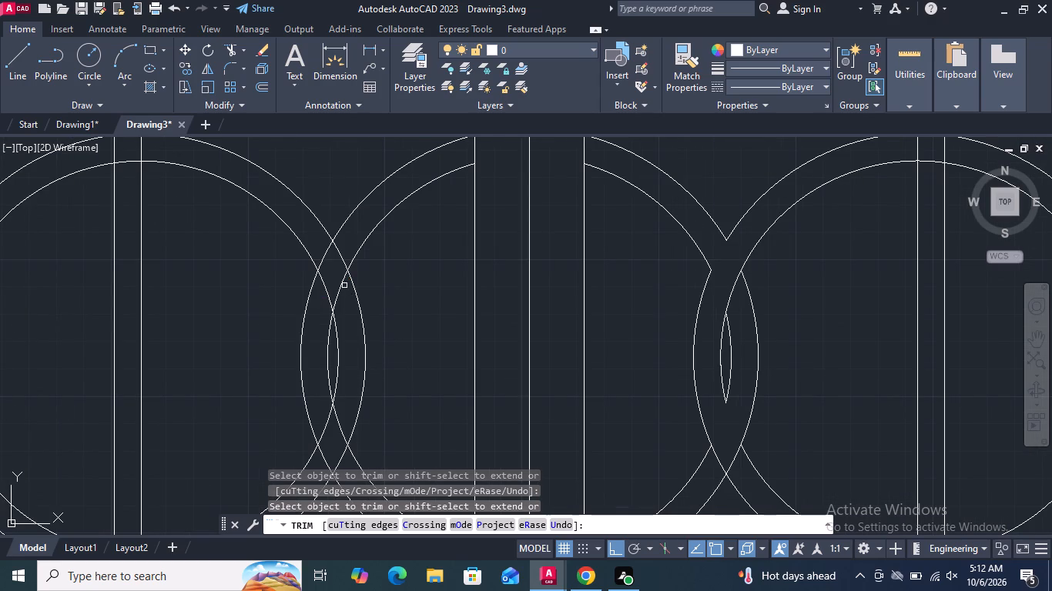
pyautogui.click(343, 282)
pyautogui.click(320, 261)
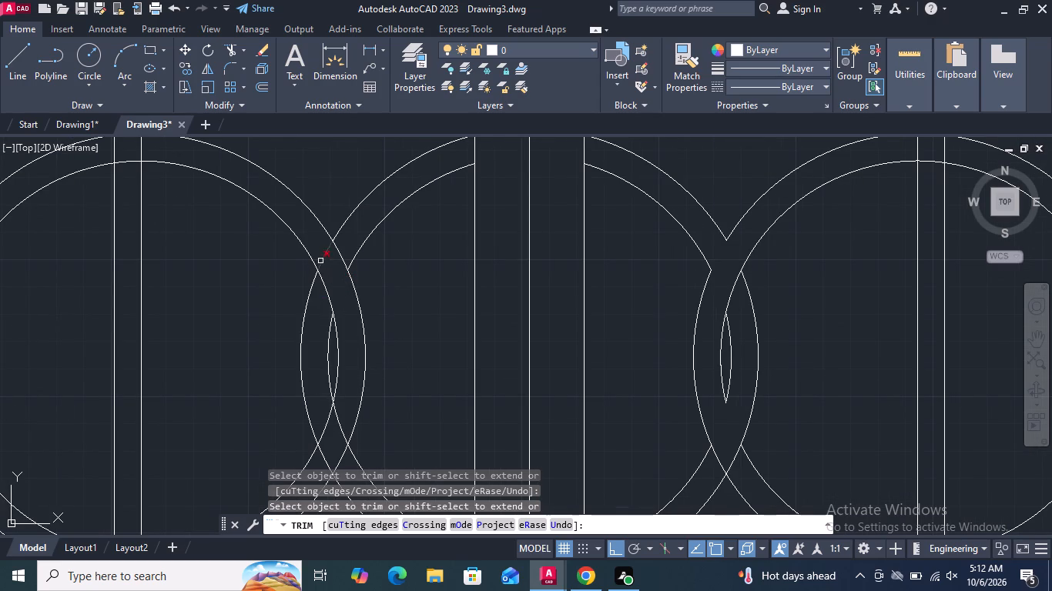
pyautogui.click(339, 250)
pyautogui.scroll(-2, 370, 224)
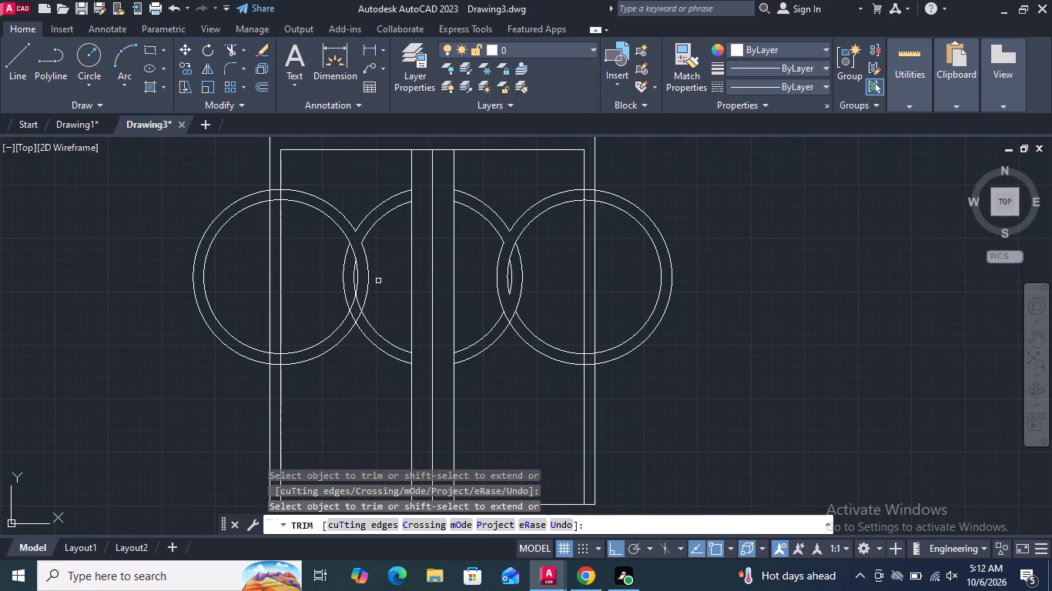
pyautogui.scroll(2, 363, 312)
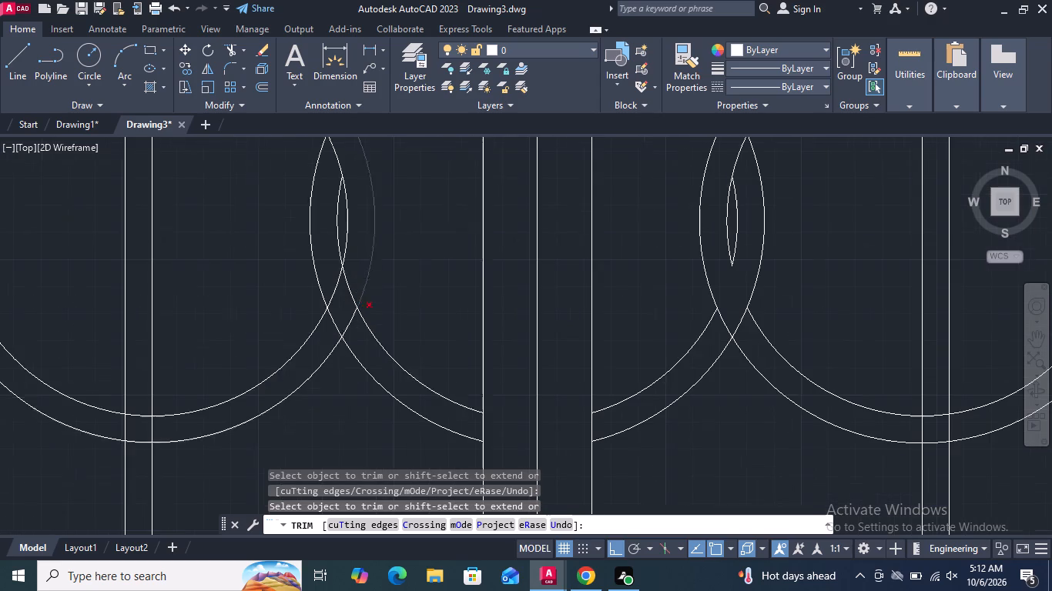
pyautogui.scroll(1, 317, 306)
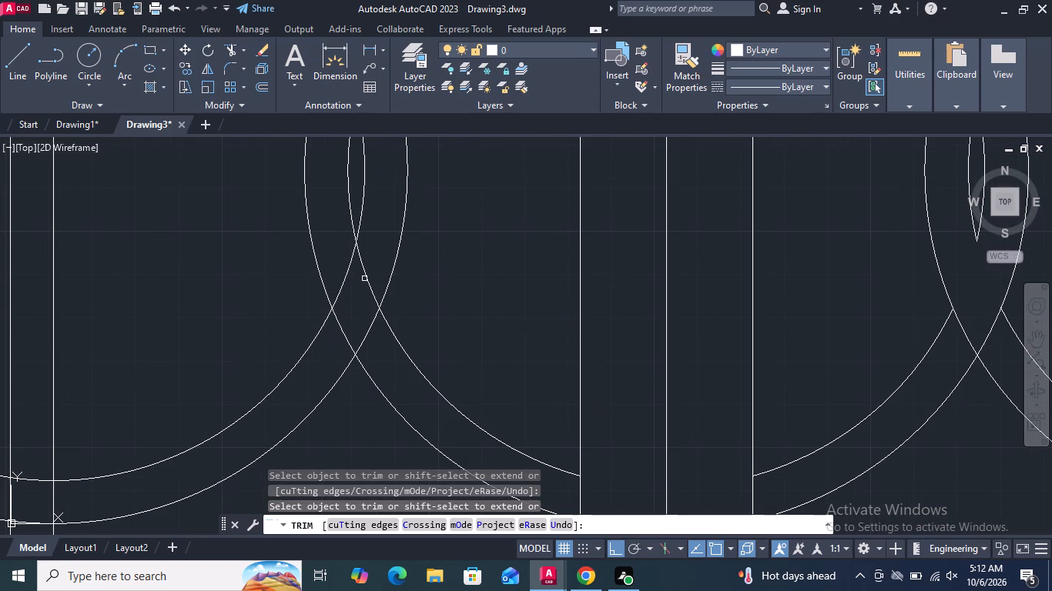
pyautogui.click(365, 279)
pyautogui.scroll(-1, 357, 294)
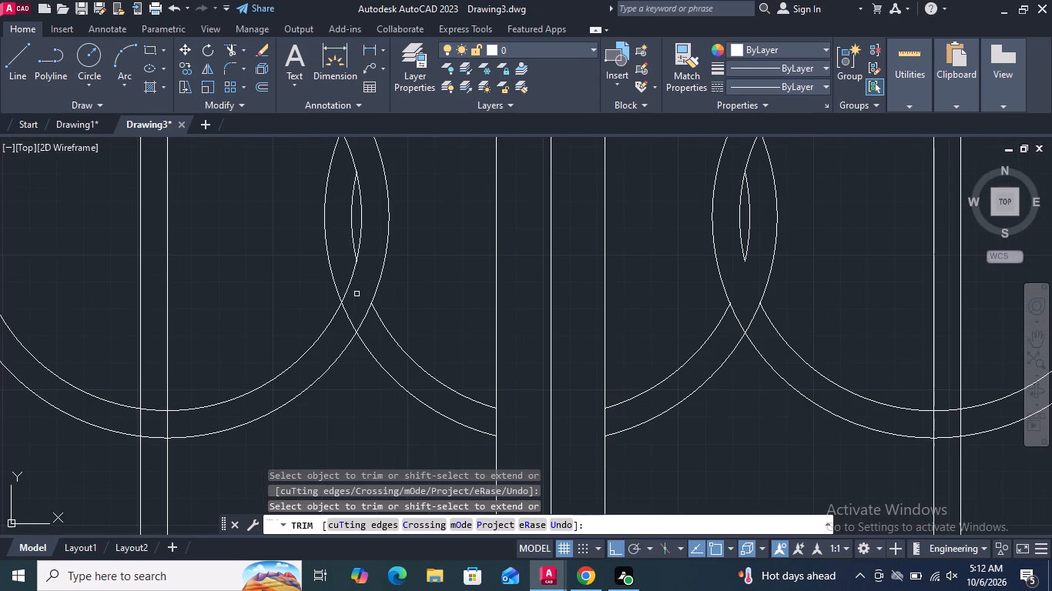
pyautogui.click(348, 285)
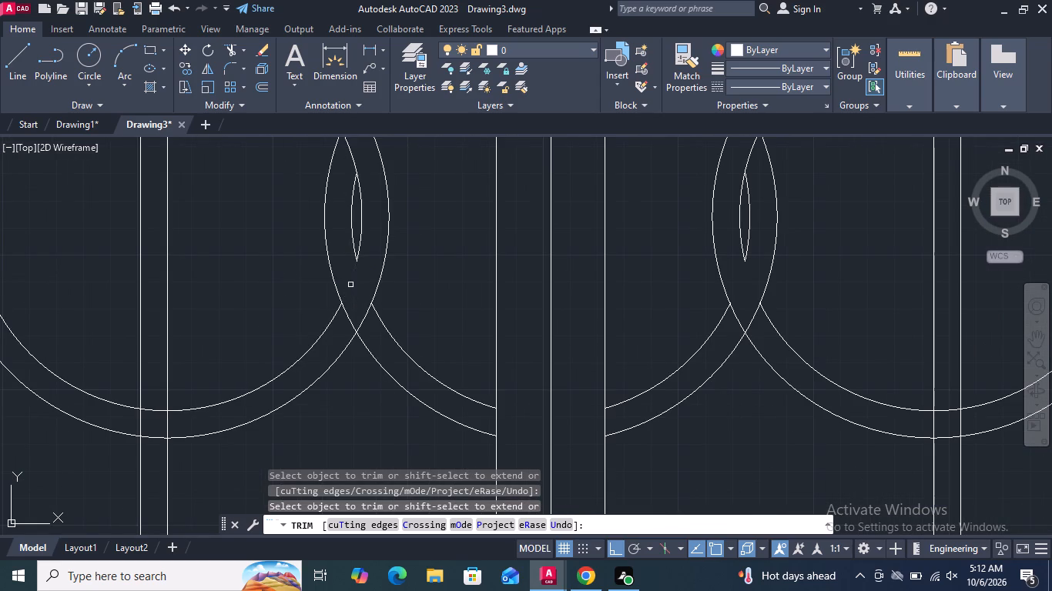
# Trim the left ring's arcs outside the frame and within the left frame strip, back to the inner side edge.
pyautogui.scroll(-1, 351, 288)
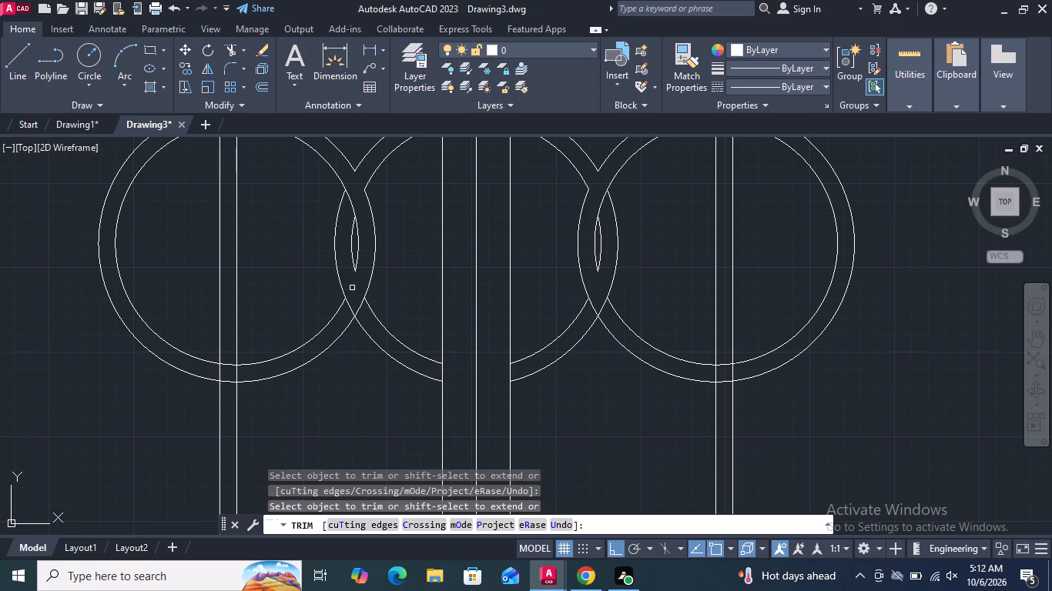
pyautogui.scroll(-1, 352, 288)
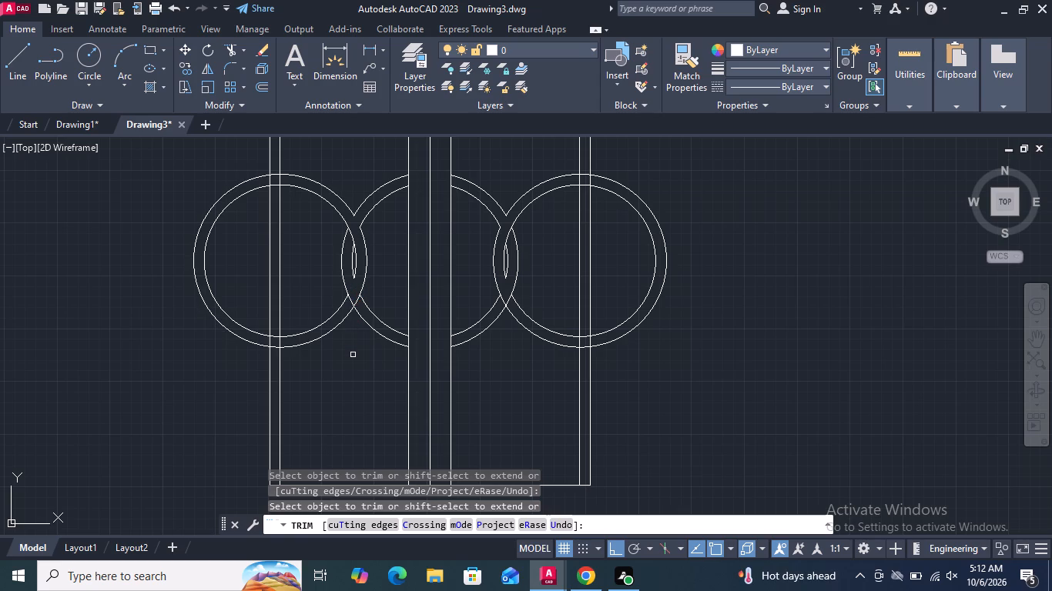
pyautogui.moveTo(223, 353); pyautogui.dragTo(225, 284)
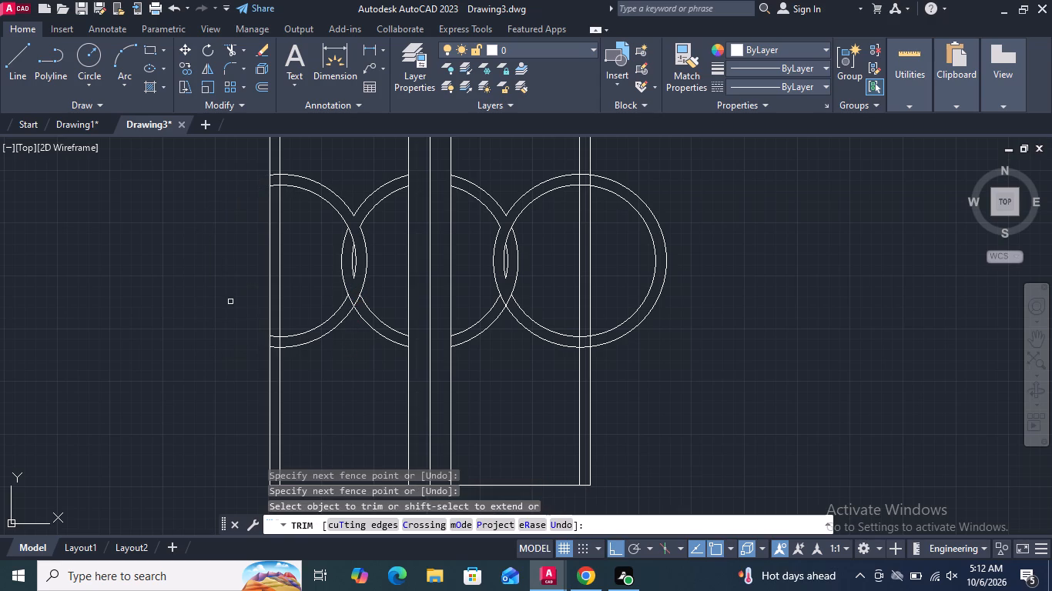
pyautogui.scroll(3, 273, 335)
pyautogui.moveTo(273, 319); pyautogui.dragTo(273, 412)
pyautogui.scroll(-4, 273, 412)
pyautogui.scroll(4, 263, 307)
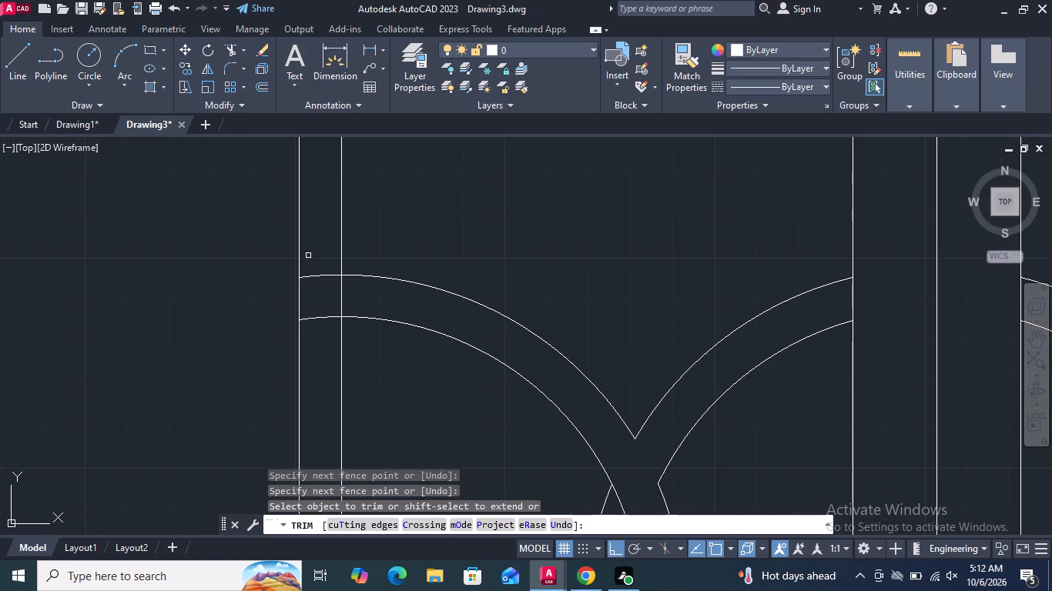
pyautogui.moveTo(309, 253); pyautogui.dragTo(318, 322)
pyautogui.scroll(-3, 263, 316)
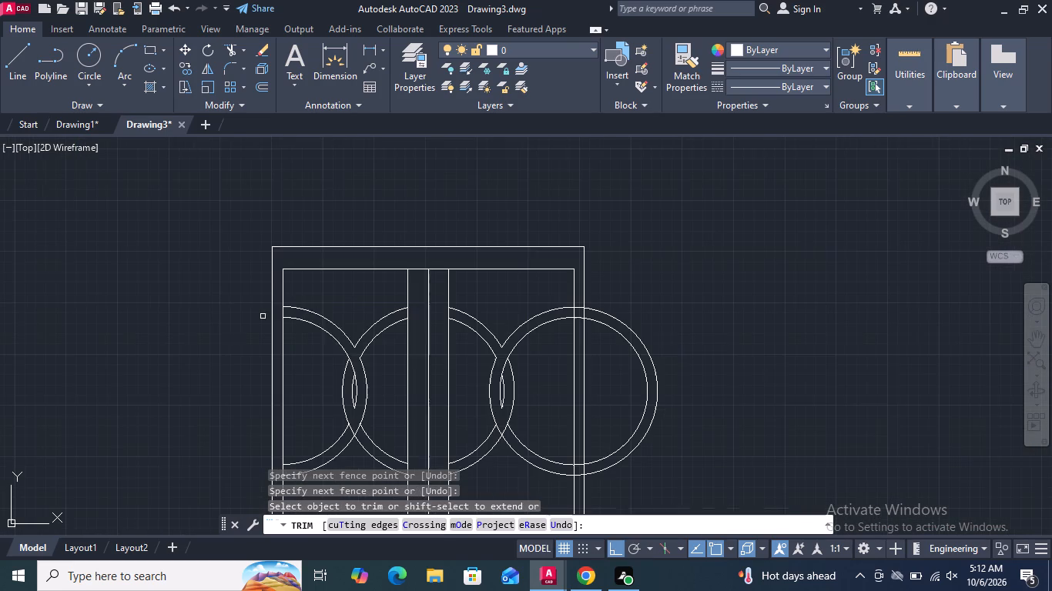
# Trim the right ring's arcs outside the frame and within the right frame strip, back to the inner side edge.
pyautogui.moveTo(631, 303); pyautogui.dragTo(631, 498)
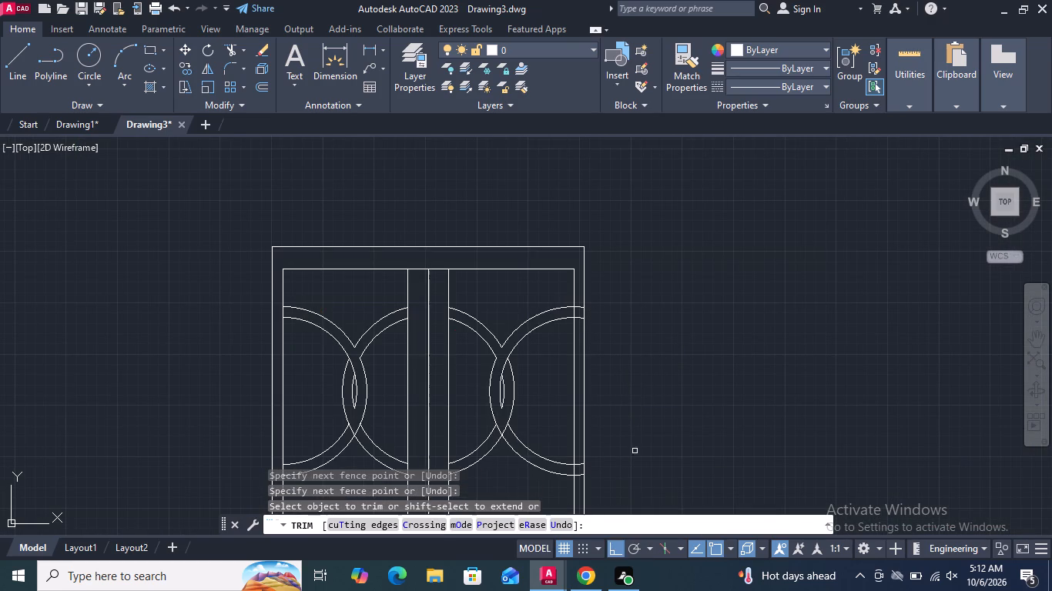
pyautogui.scroll(3, 598, 316)
pyautogui.scroll(2, 534, 303)
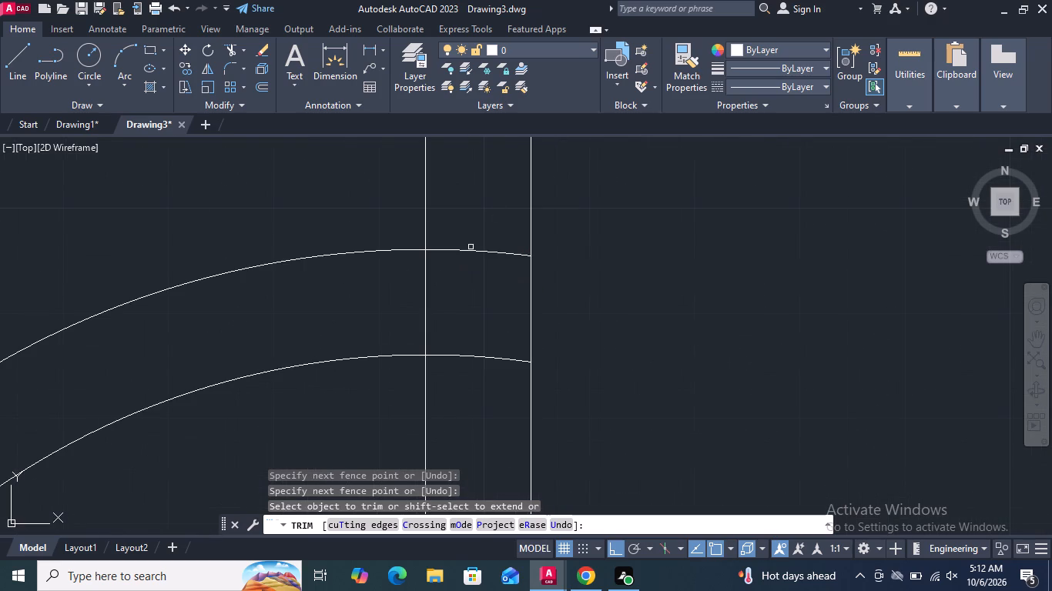
pyautogui.moveTo(466, 273); pyautogui.dragTo(489, 389)
pyautogui.moveTo(486, 218); pyautogui.dragTo(485, 272)
pyautogui.scroll(-4, 485, 274)
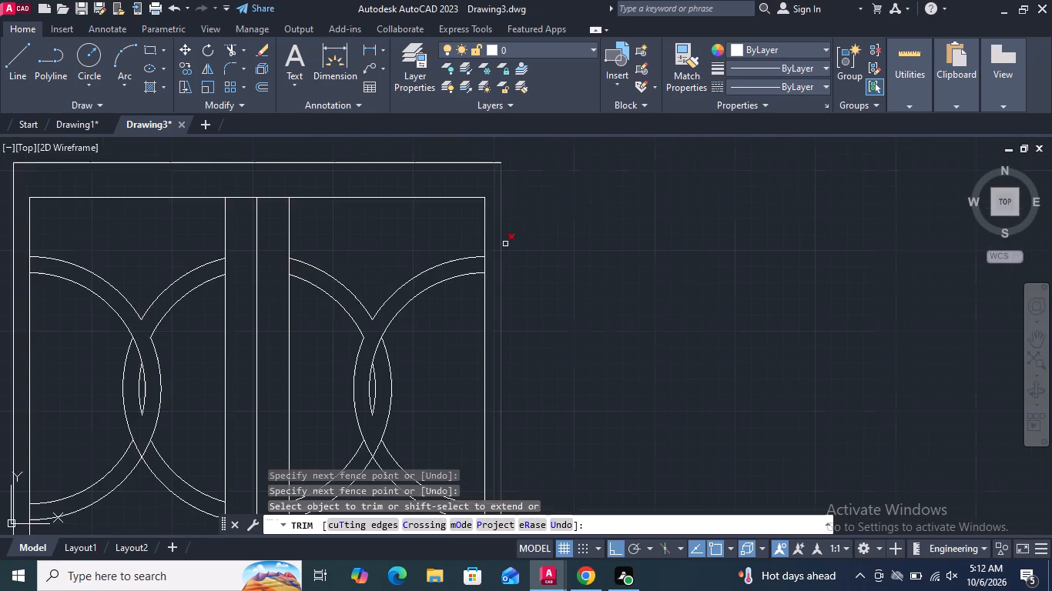
pyautogui.scroll(-3, 560, 247)
pyautogui.scroll(3, 548, 346)
pyautogui.scroll(3, 531, 215)
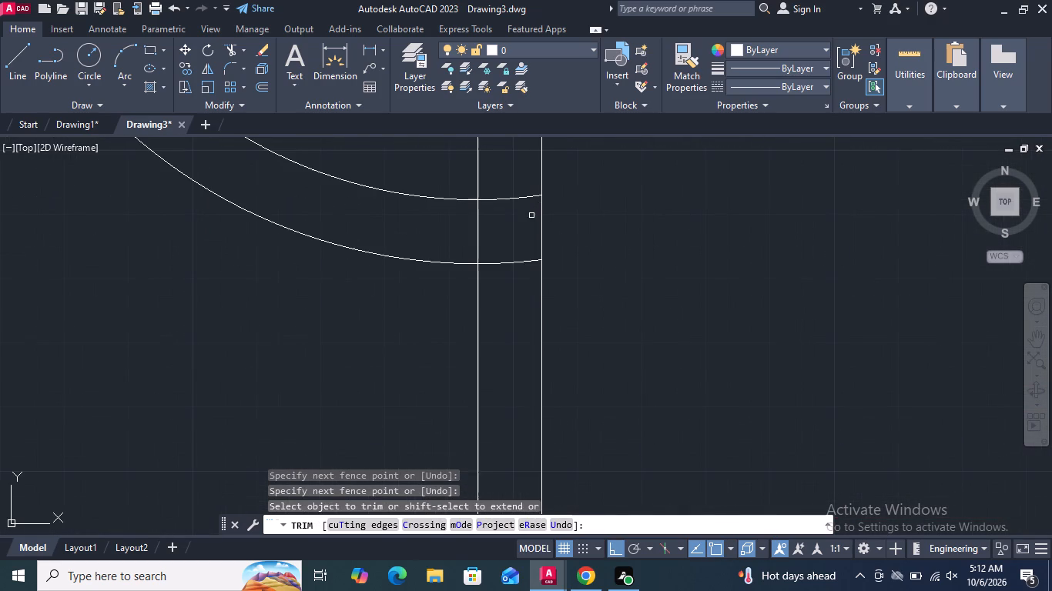
pyautogui.moveTo(518, 183); pyautogui.dragTo(518, 292)
pyautogui.scroll(-3, 518, 293)
pyautogui.scroll(-2, 632, 308)
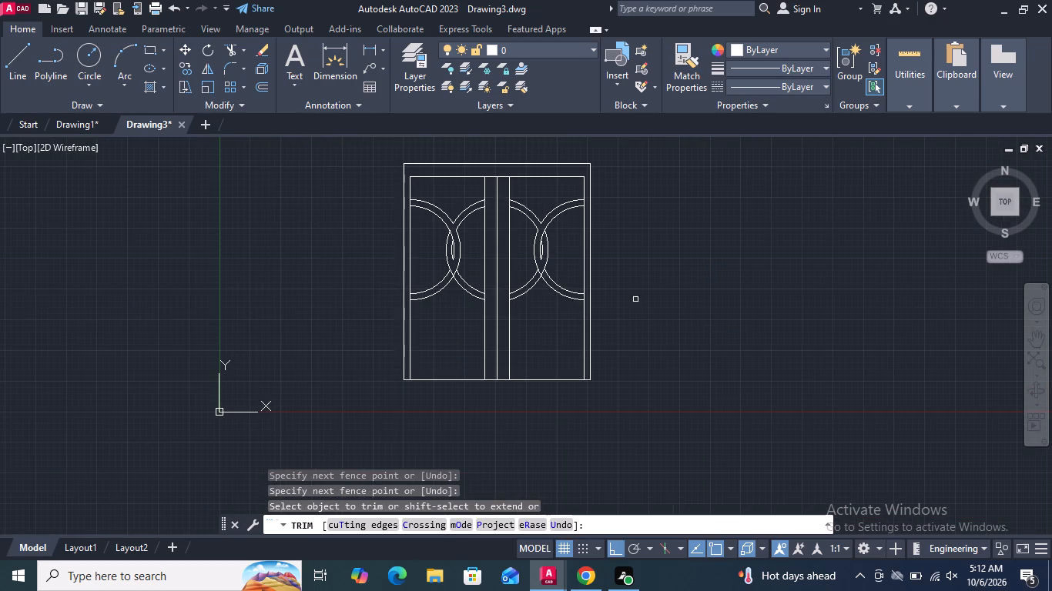
# Trim the central ring's short outer arc segments crossing the left and right rings at both lower intersections.
pyautogui.moveTo(636, 293); pyautogui.dragTo(626, 332, button='middle')
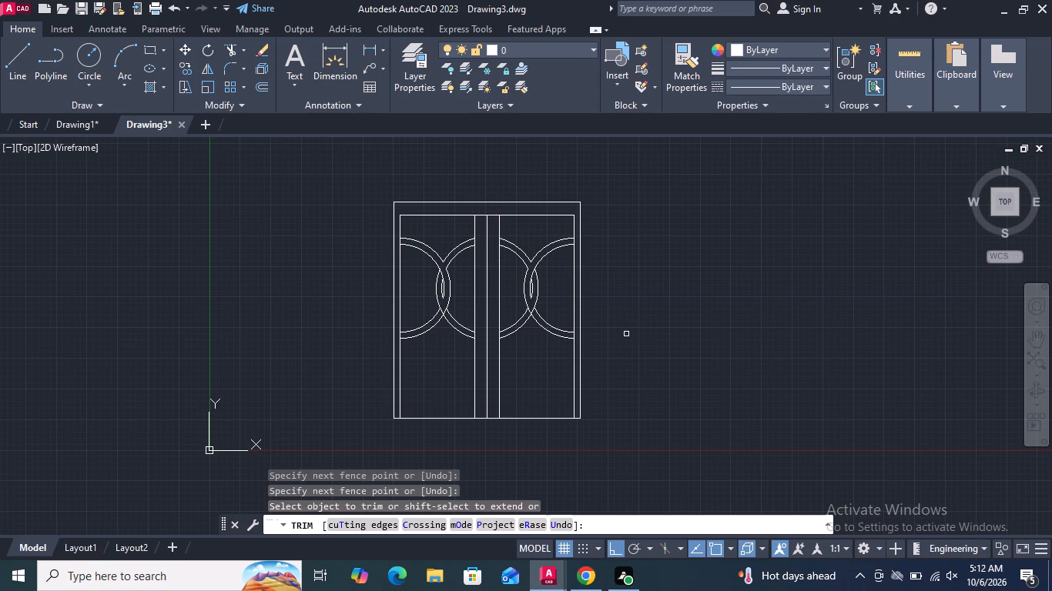
pyautogui.scroll(2, 450, 300)
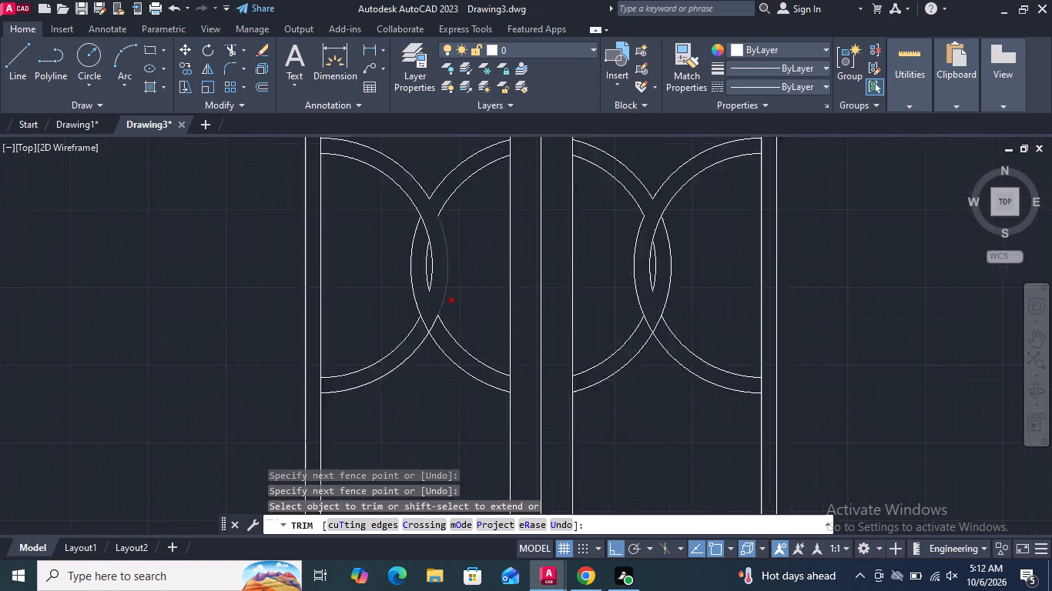
pyautogui.scroll(1, 445, 309)
pyautogui.click(410, 331)
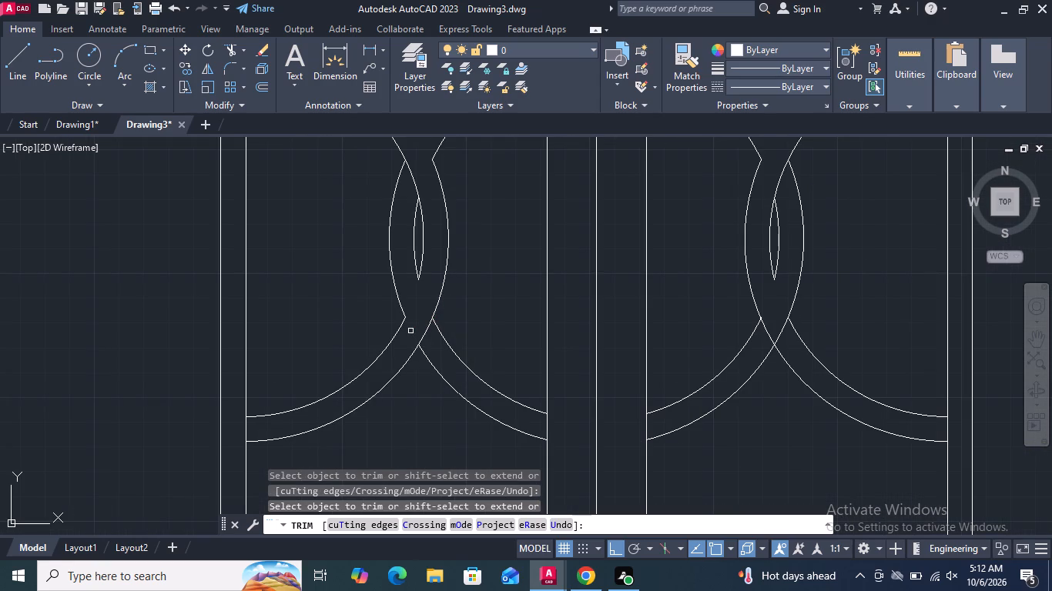
pyautogui.scroll(-1, 410, 331)
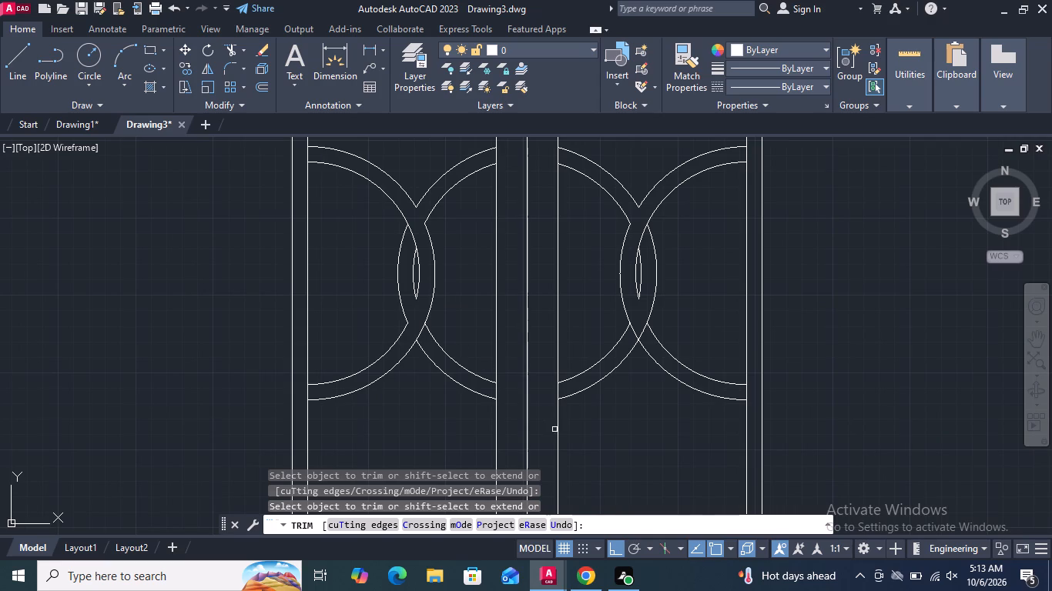
pyautogui.scroll(3, 639, 326)
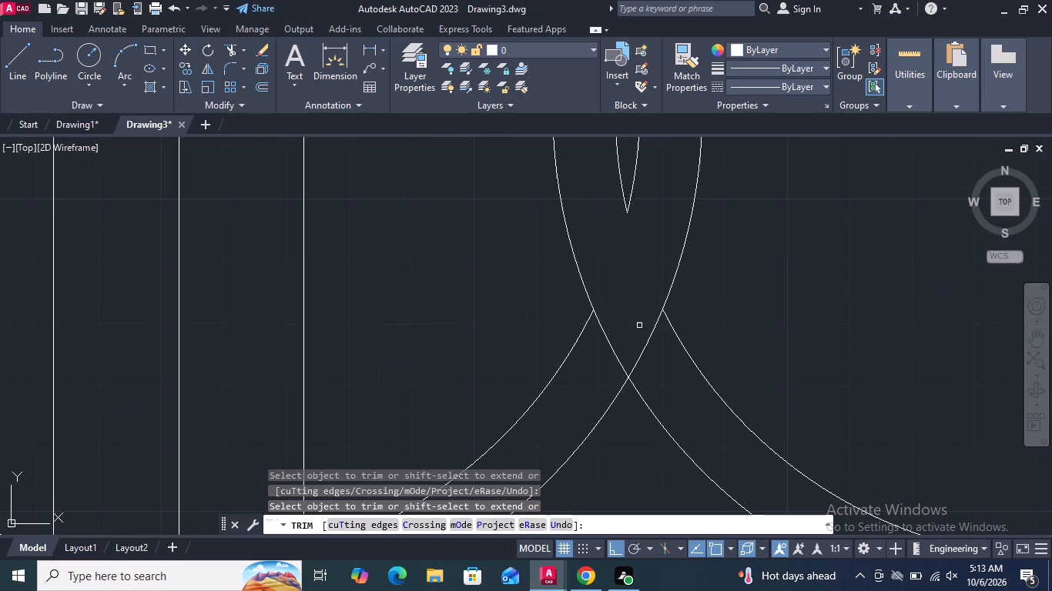
pyautogui.moveTo(642, 326); pyautogui.dragTo(654, 360)
pyautogui.scroll(-3, 654, 361)
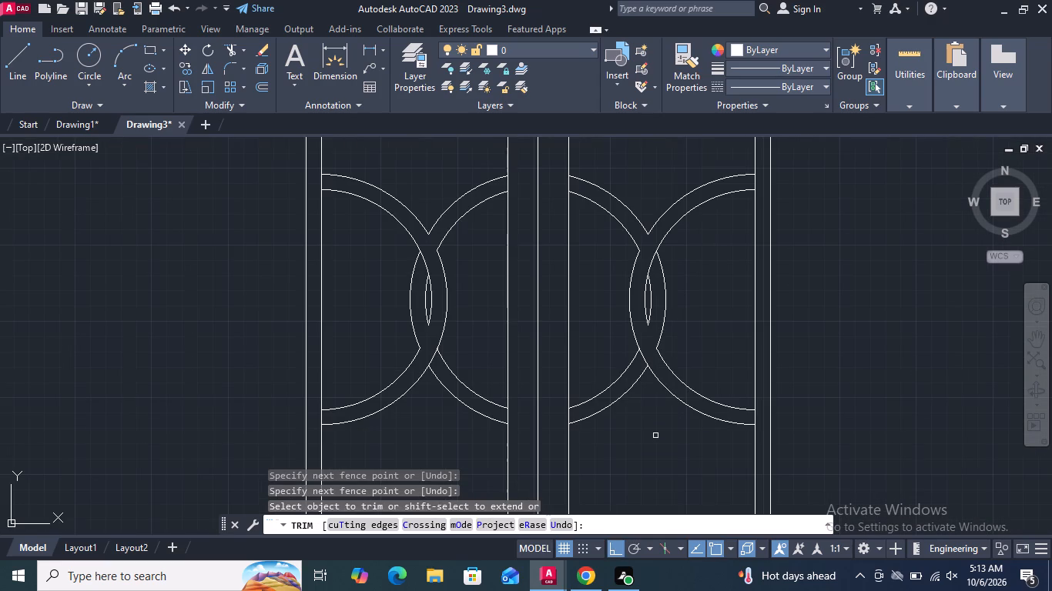
pyautogui.scroll(-1, 655, 436)
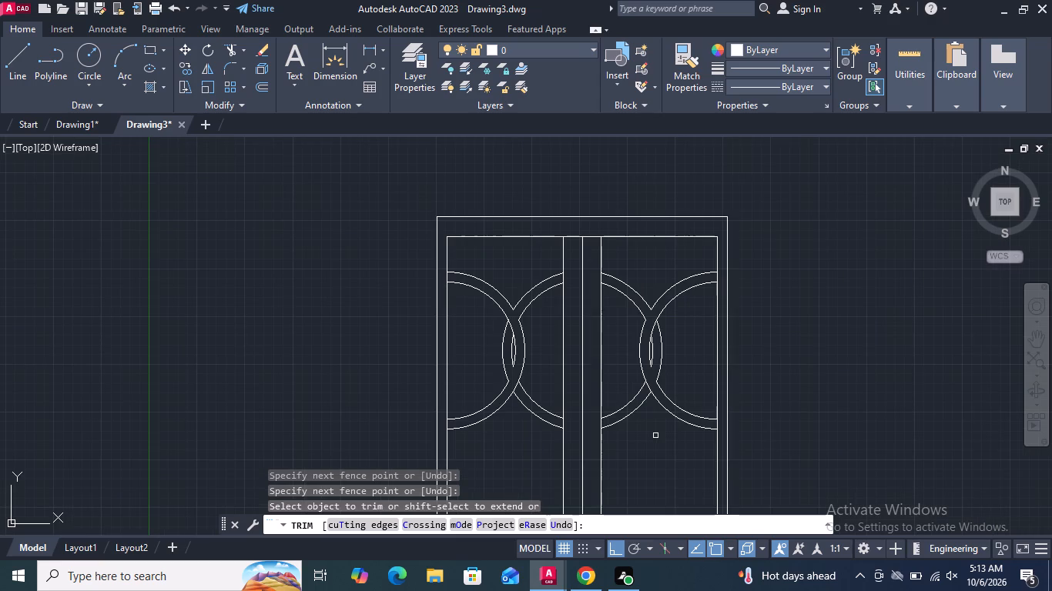
pyautogui.press('Return')
pyautogui.press('Escape')
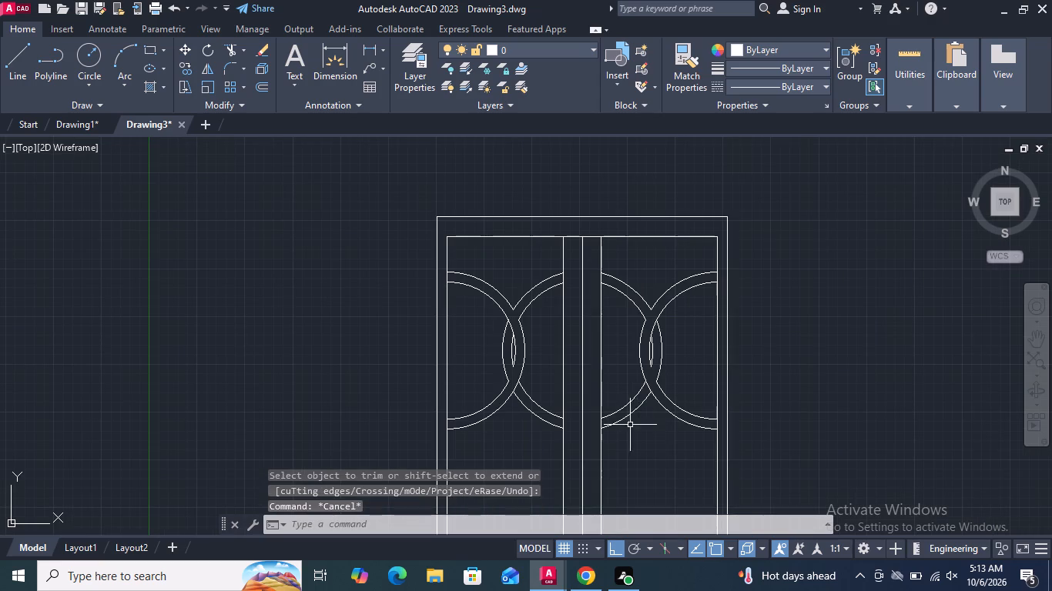
# Draw a horizontal line through the ring centres, spanning between the frame's left and right inner side edges.
pyautogui.click(23, 49)
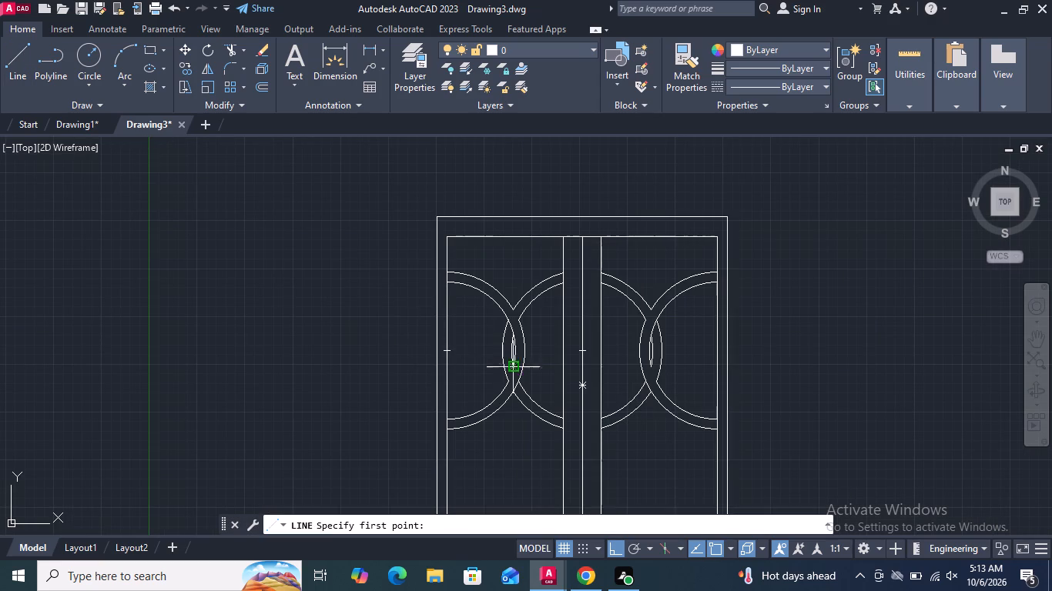
pyautogui.click(447, 356)
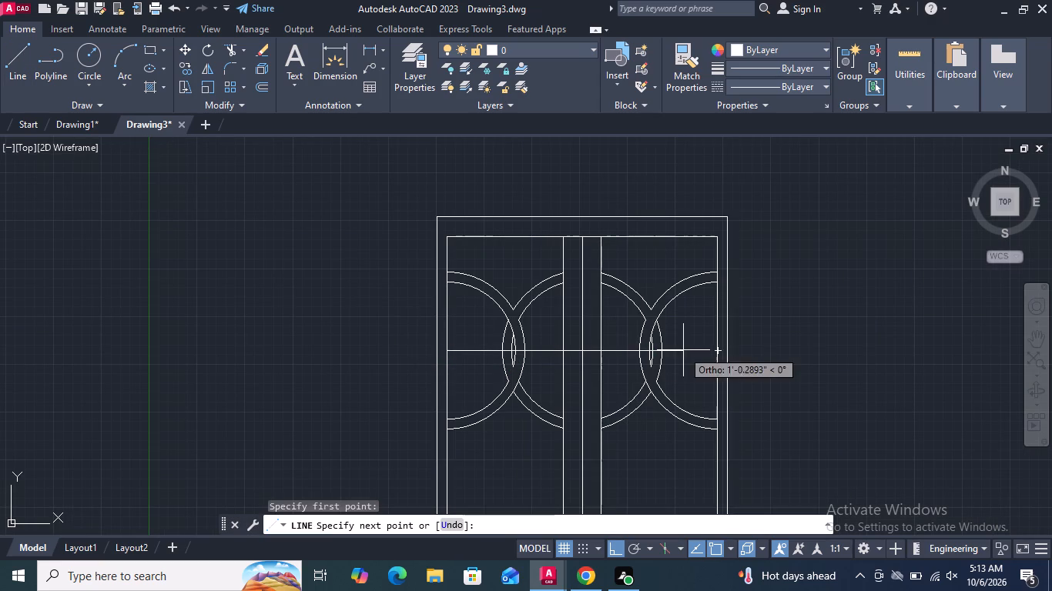
pyautogui.click(717, 349)
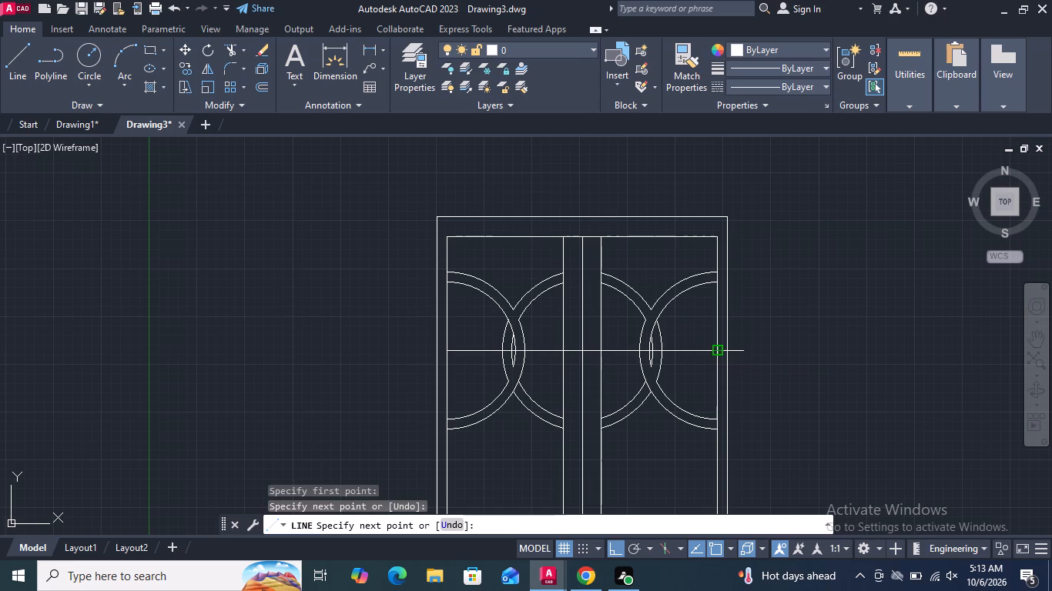
pyautogui.press('Return')
# Erase all remaining central ring arcs: upper and lower pieces on both doors plus the lens-side arcs at both crossings.
pyautogui.scroll(2, 669, 423)
pyautogui.moveTo(640, 426); pyautogui.dragTo(625, 407)
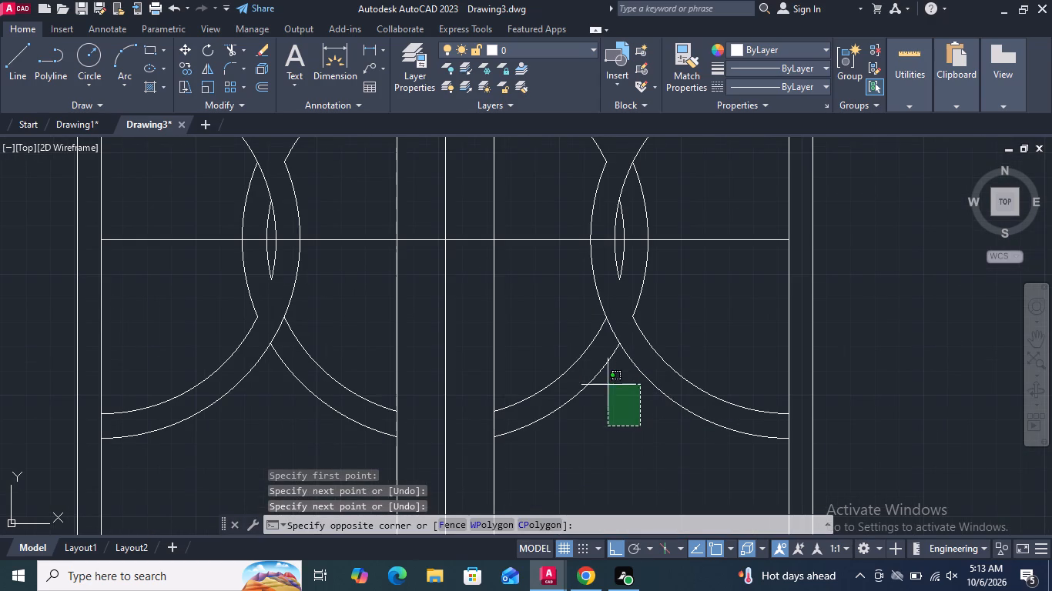
pyautogui.click(528, 386)
pyautogui.moveTo(374, 365); pyautogui.dragTo(320, 412)
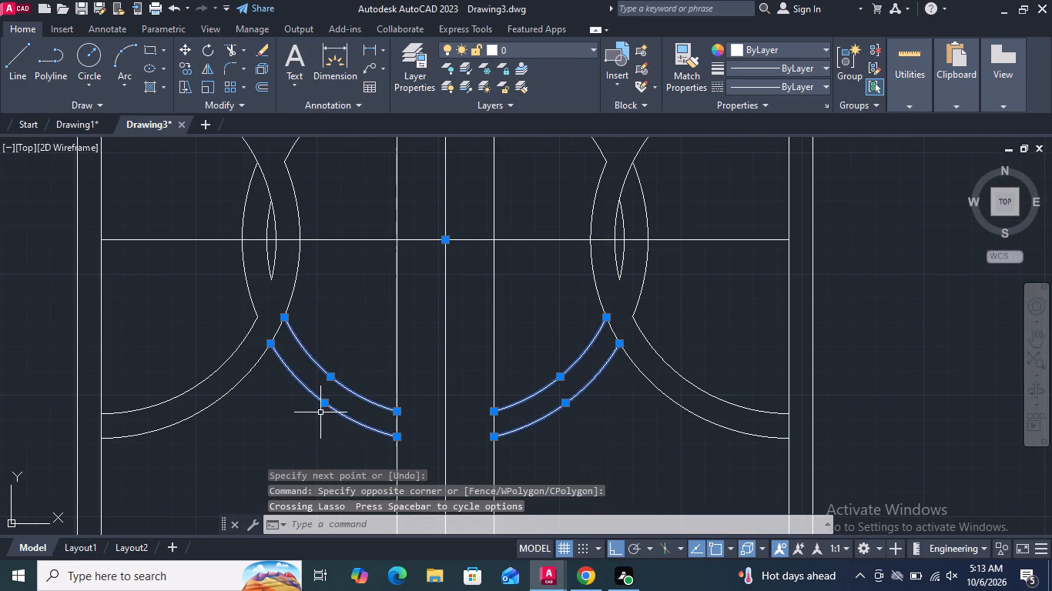
pyautogui.scroll(2, 252, 262)
pyautogui.moveTo(297, 248); pyautogui.dragTo(213, 272)
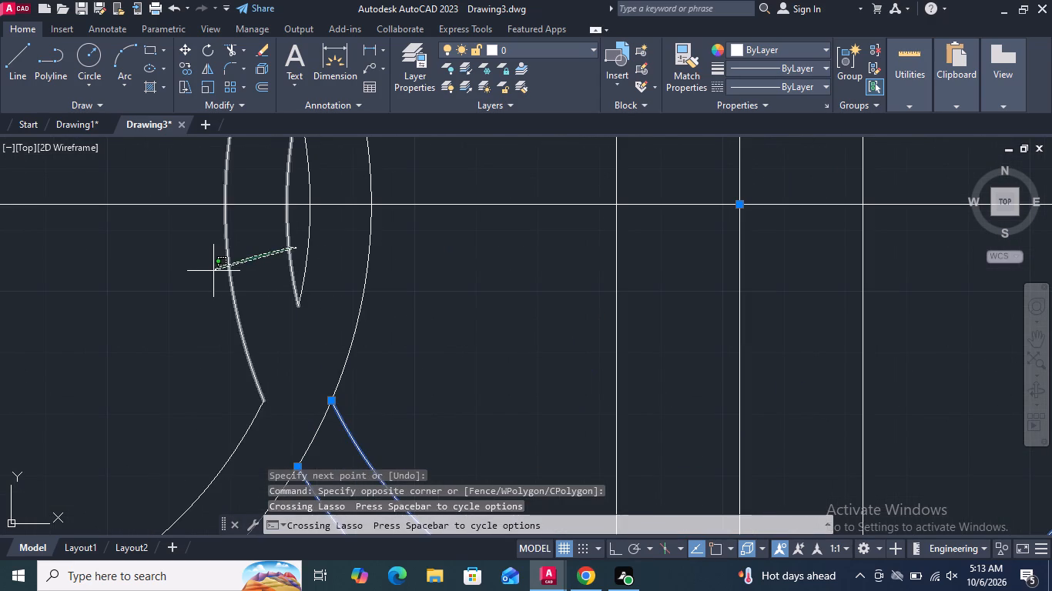
pyautogui.moveTo(213, 272); pyautogui.dragTo(212, 275)
pyautogui.scroll(-2, 213, 352)
pyautogui.scroll(-2, 316, 266)
pyautogui.scroll(2, 310, 227)
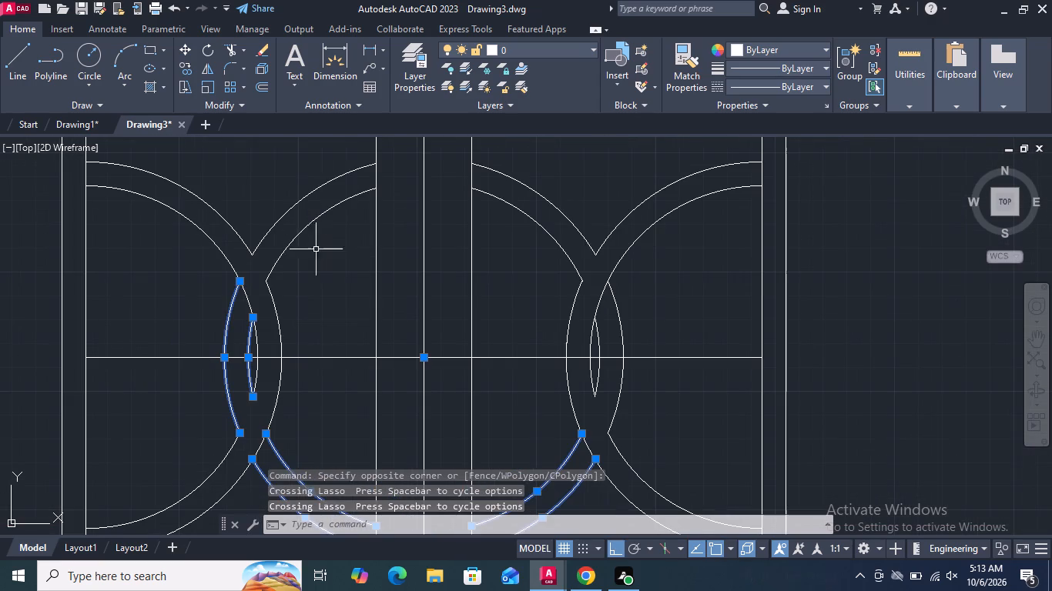
pyautogui.moveTo(320, 255); pyautogui.dragTo(308, 232)
pyautogui.click(287, 192)
pyautogui.moveTo(578, 179); pyautogui.dragTo(526, 257)
pyautogui.scroll(2, 625, 348)
pyautogui.moveTo(634, 335); pyautogui.dragTo(552, 344)
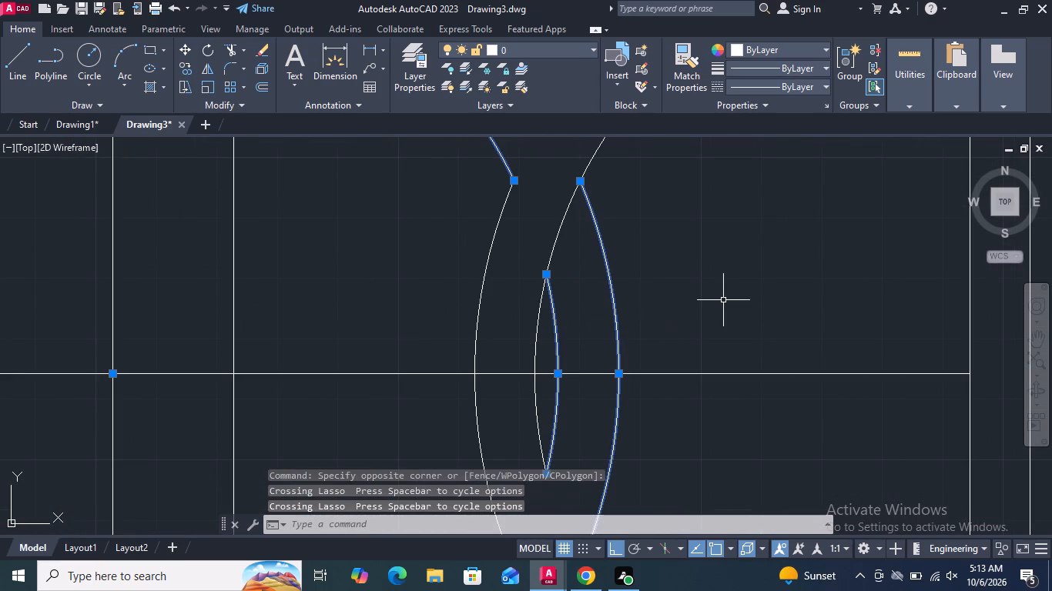
pyautogui.press('Delete')
# Extend the left ring's outer and inner arcs across their gaps to complete the left half ring.
pyautogui.scroll(-3, 725, 299)
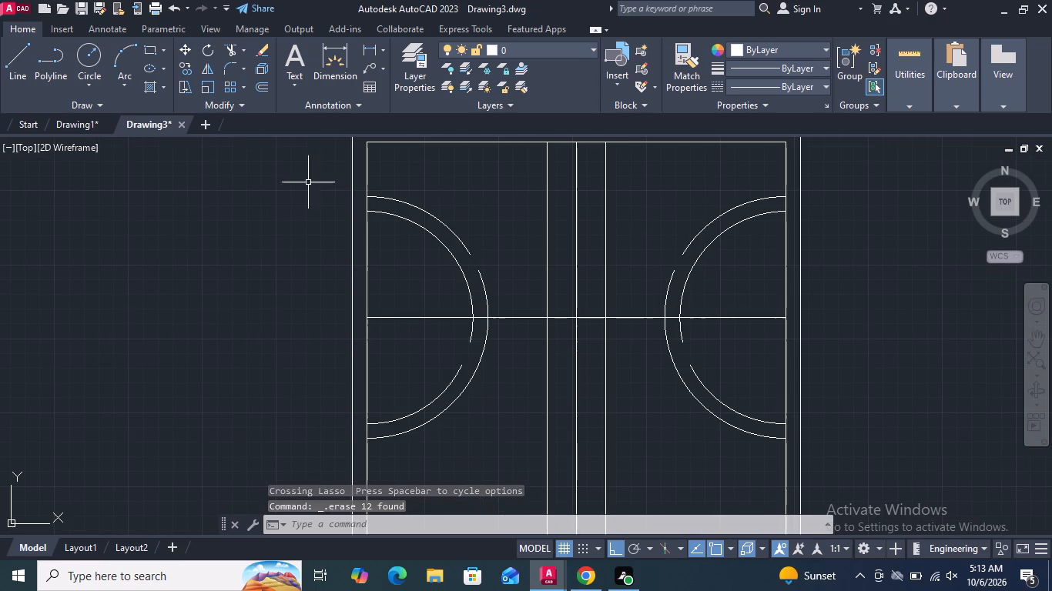
pyautogui.click(244, 46)
pyautogui.click(260, 105)
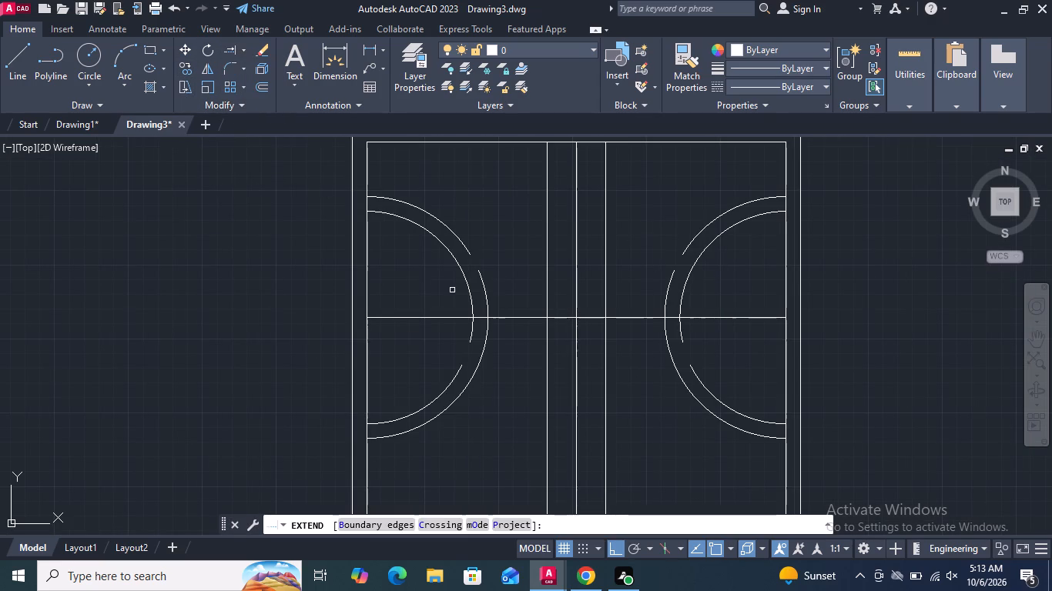
pyautogui.scroll(2, 479, 287)
pyautogui.click(473, 247)
pyautogui.scroll(-2, 476, 244)
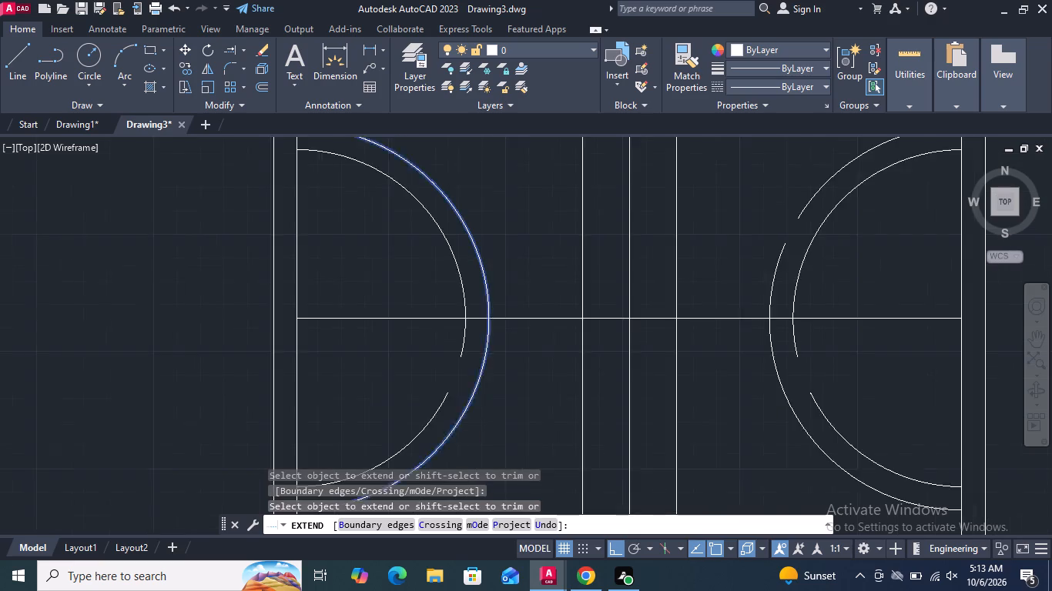
pyautogui.click(470, 306)
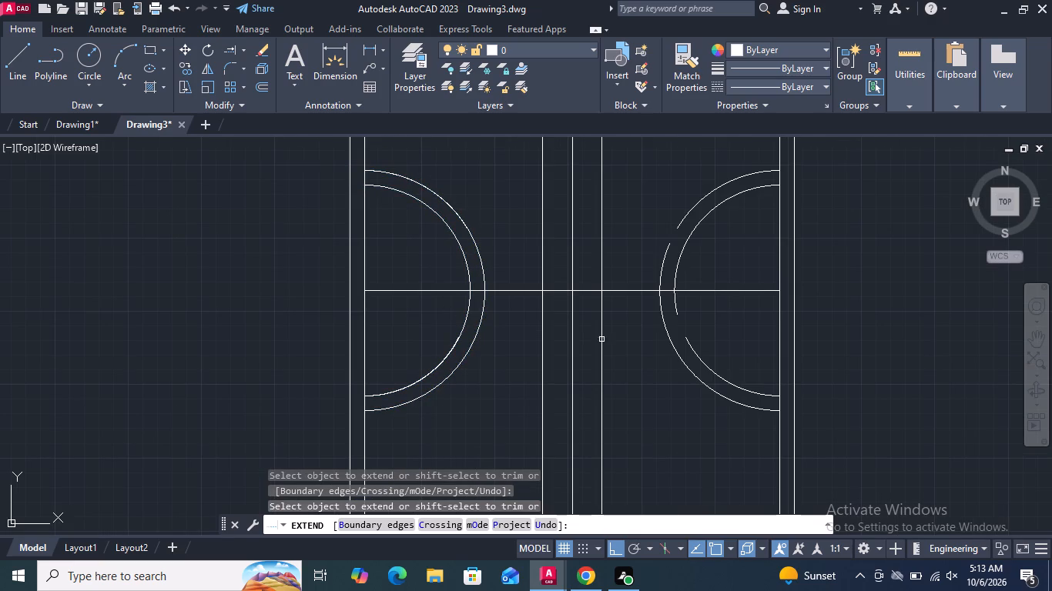
# Extend the right ring's outer and inner arcs across their gaps to complete the right half ring.
pyautogui.click(666, 328)
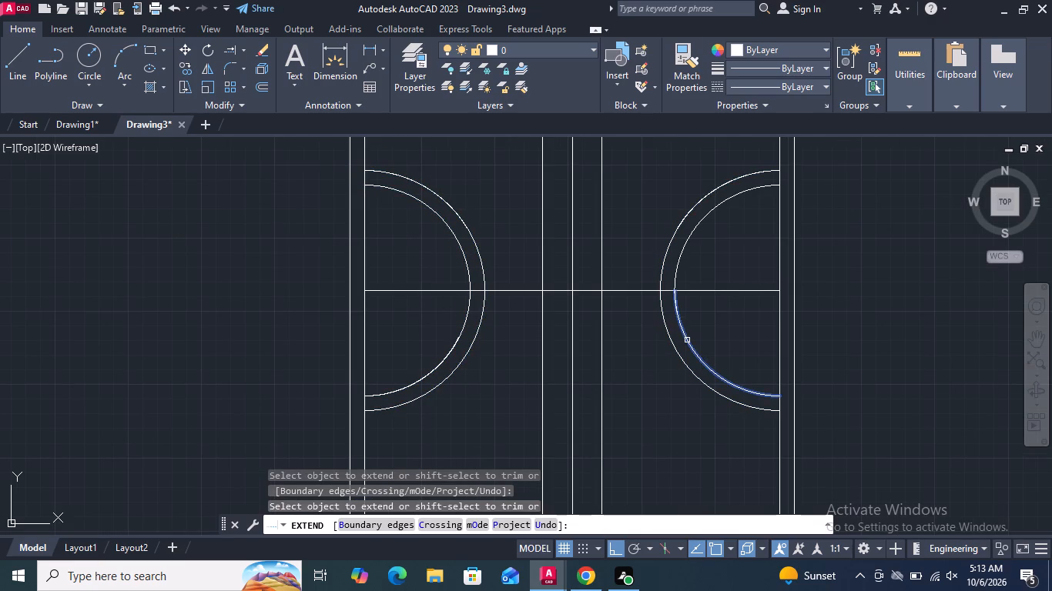
pyautogui.click(687, 340)
pyautogui.scroll(2, 715, 310)
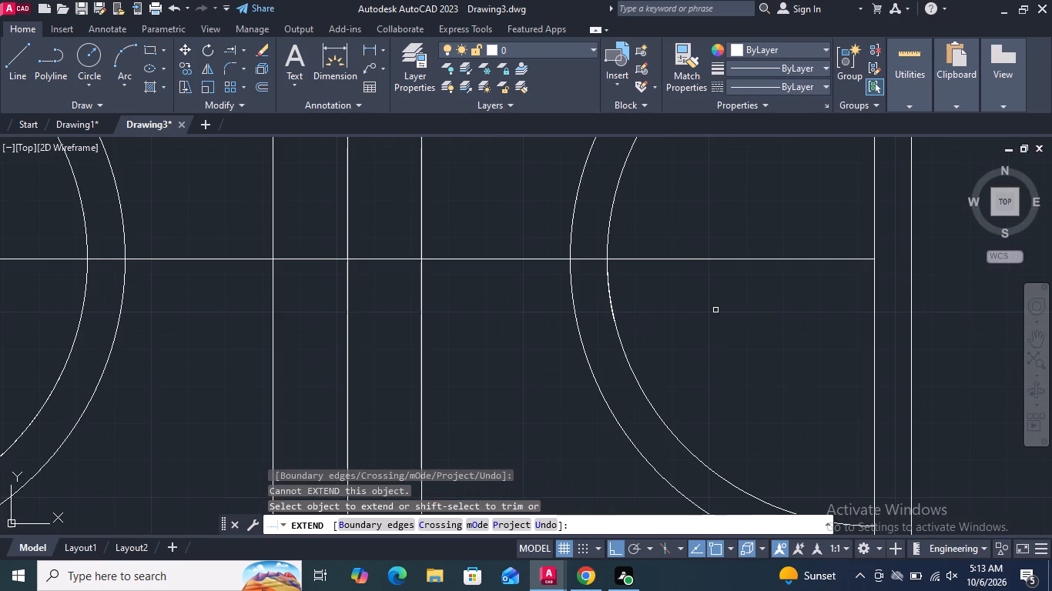
pyautogui.click(611, 217)
pyautogui.press('Return')
pyautogui.scroll(-1, 653, 305)
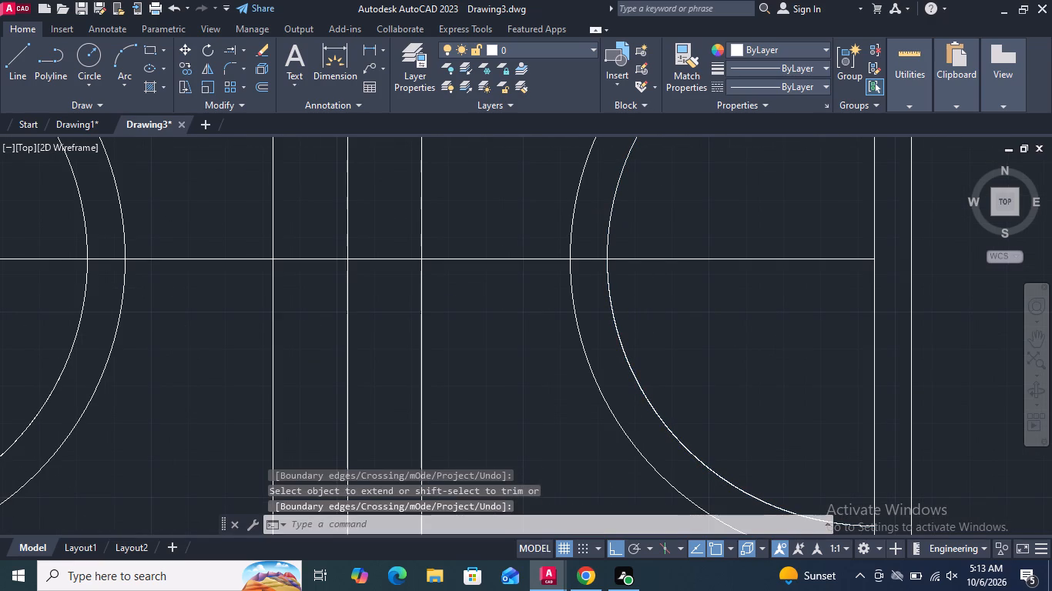
pyautogui.scroll(-1, 655, 312)
pyautogui.press('Escape')
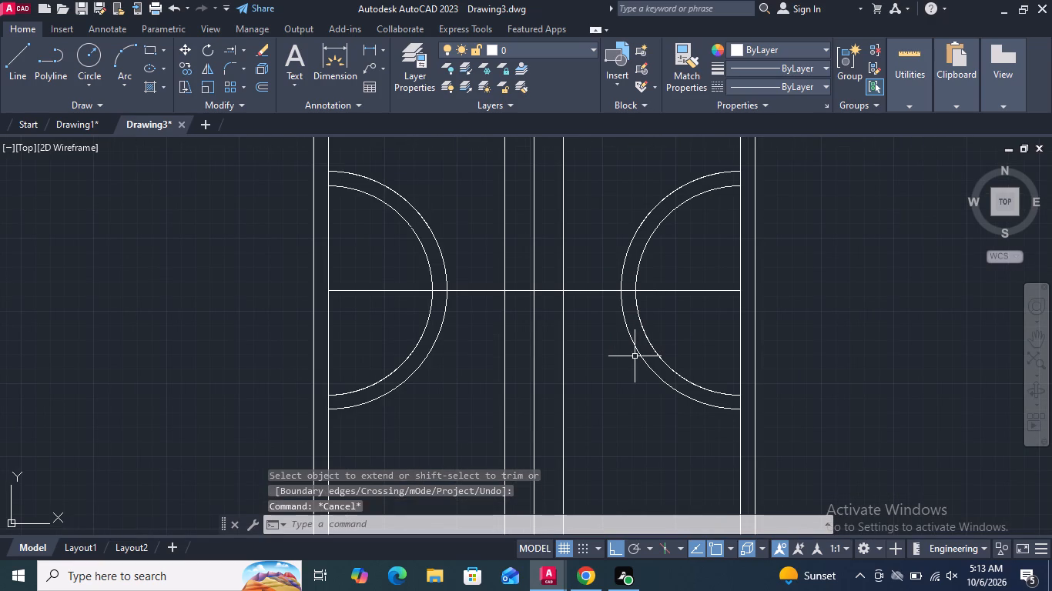
# Draw a larger circle centred on the horizontal line's midpoint, overlapping both half rings and staying below the frame's inner top edge.
pyautogui.click(91, 63)
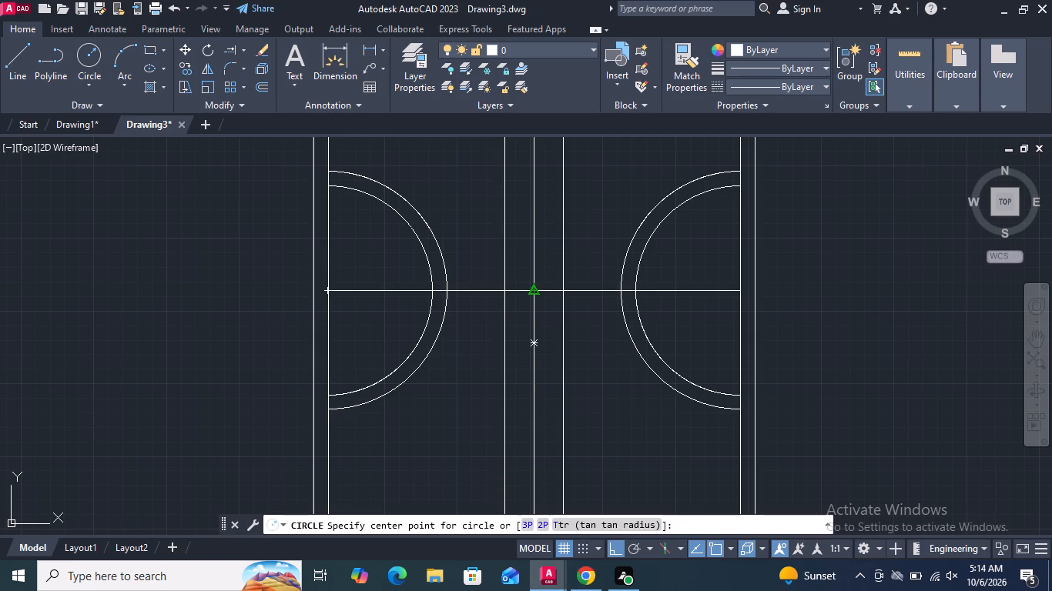
pyautogui.click(537, 292)
pyautogui.scroll(-1, 539, 318)
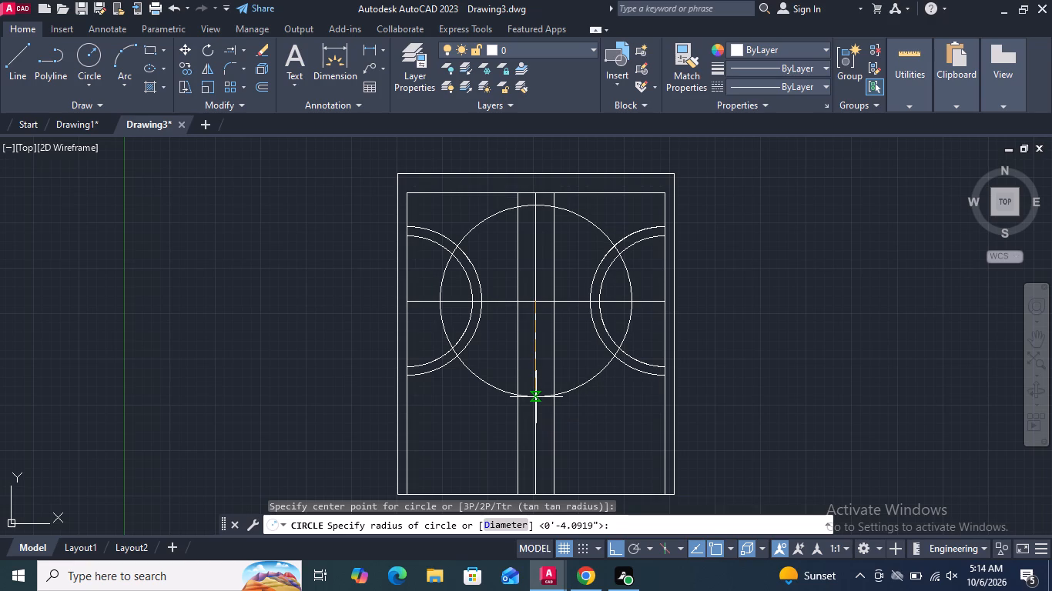
pyautogui.click(536, 397)
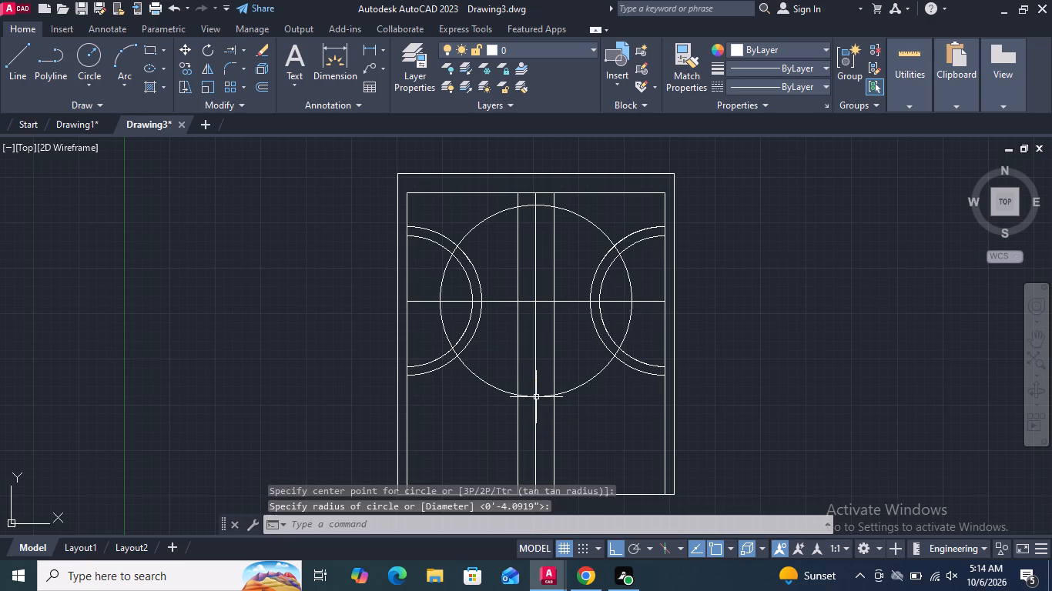
# Move the central circle together with the left and right half-ring arcs a short distance straight down.
pyautogui.scroll(-1, 524, 191)
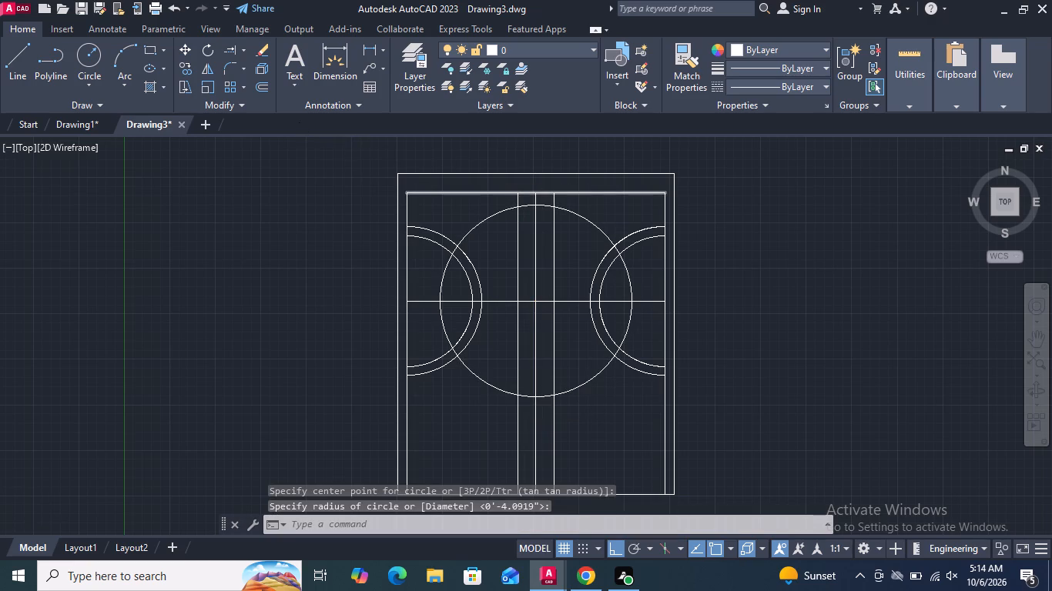
pyautogui.scroll(1, 556, 286)
pyautogui.click(620, 335)
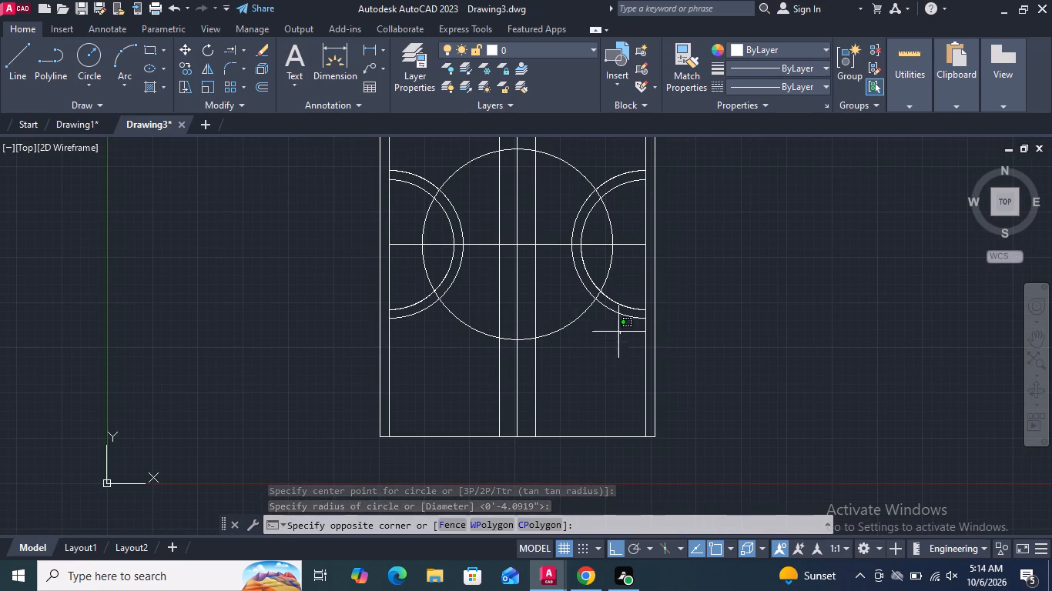
pyautogui.click(582, 284)
pyautogui.moveTo(464, 339); pyautogui.dragTo(455, 329)
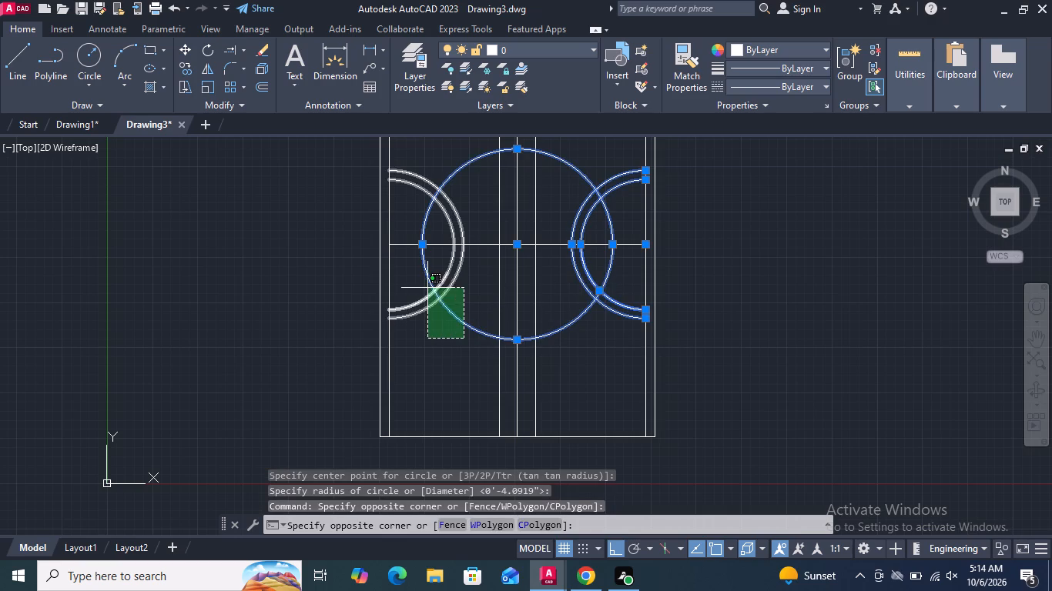
pyautogui.click(427, 286)
pyautogui.click(184, 42)
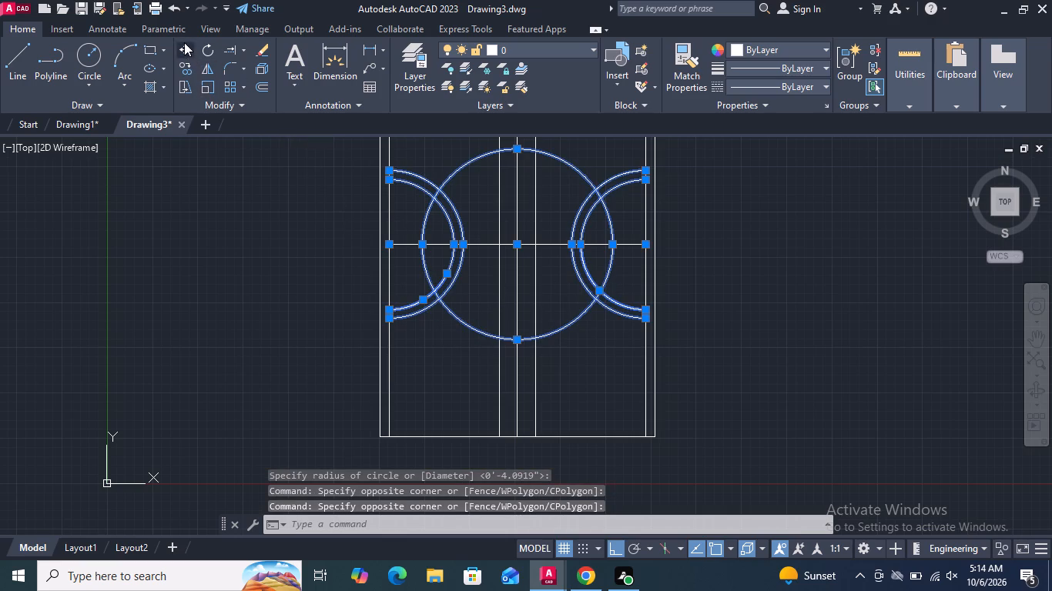
pyautogui.click(520, 342)
pyautogui.click(517, 366)
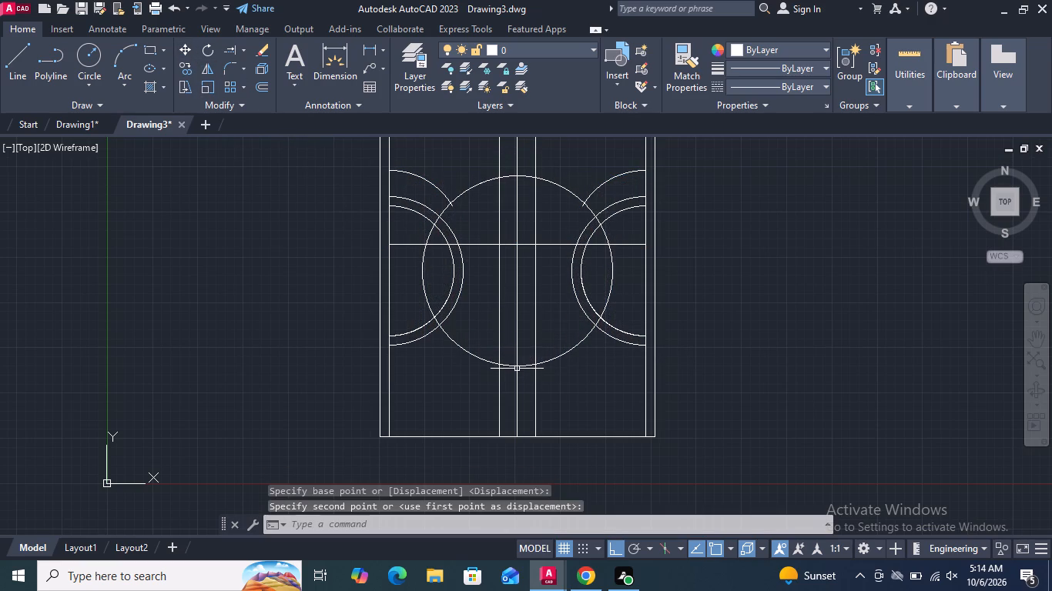
# Erase the two leftover upper arcs above the moved left and right half rings.
pyautogui.scroll(-1, 628, 408)
pyautogui.scroll(2, 615, 251)
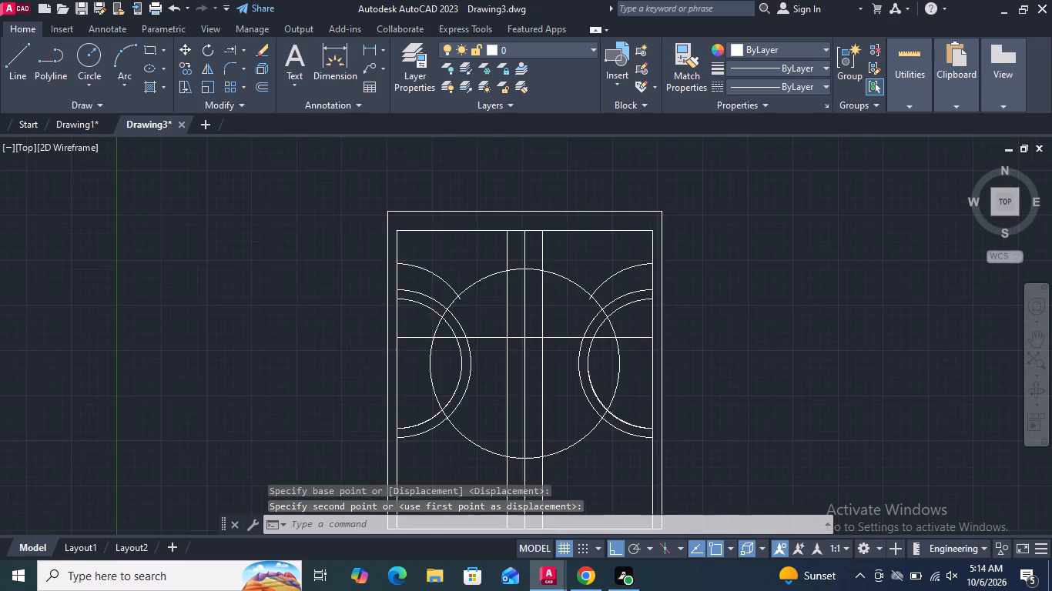
pyautogui.scroll(1, 631, 298)
pyautogui.moveTo(632, 299); pyautogui.dragTo(606, 269)
pyautogui.click(595, 257)
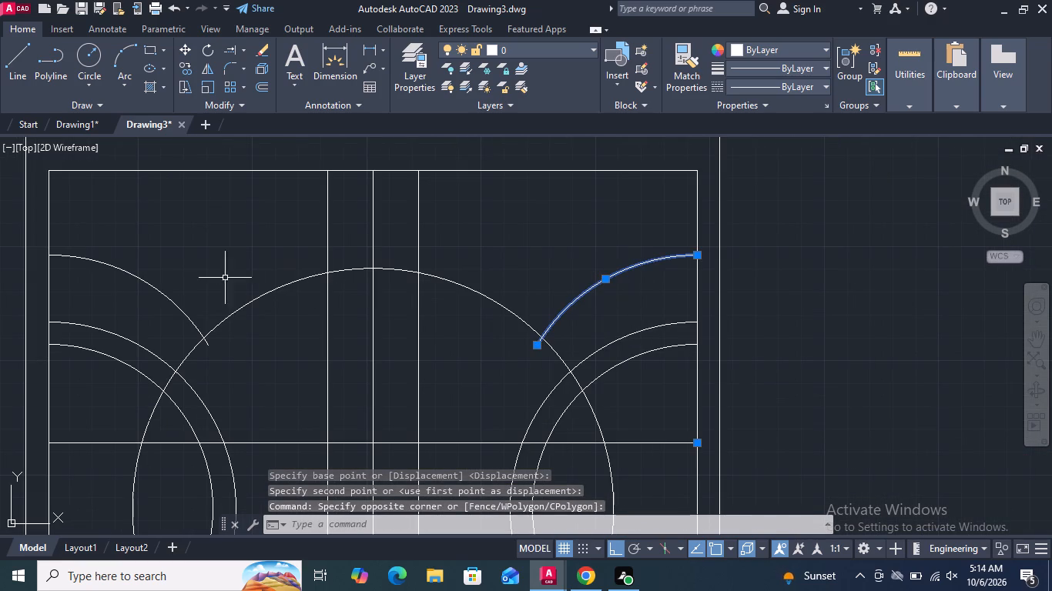
pyautogui.moveTo(207, 272); pyautogui.dragTo(181, 275)
pyautogui.click(133, 292)
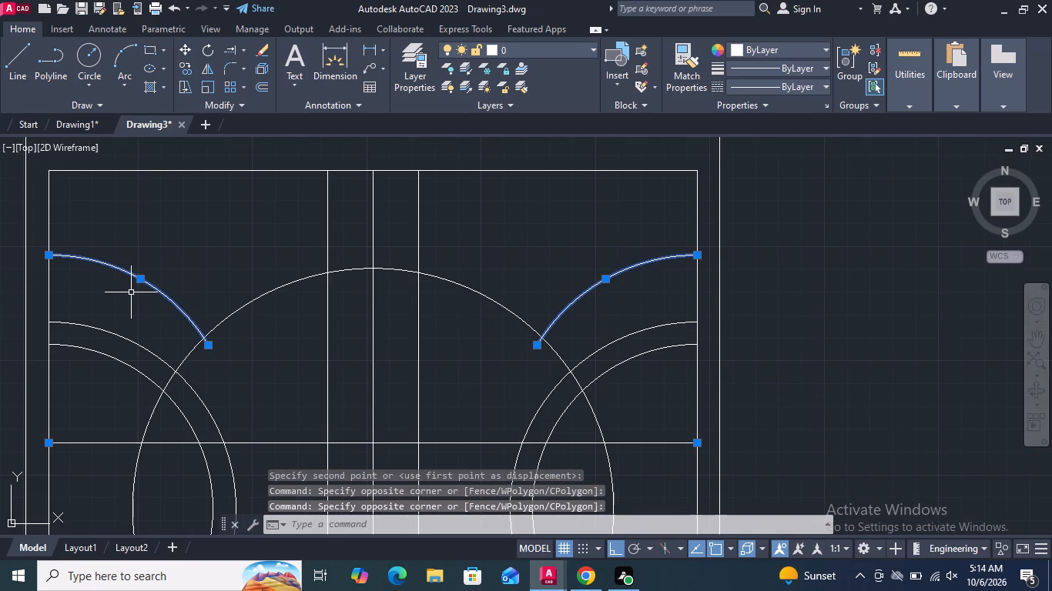
pyautogui.press('Delete')
# Offset the large central circle 0.5" inward to form a ring.
pyautogui.scroll(-2, 387, 267)
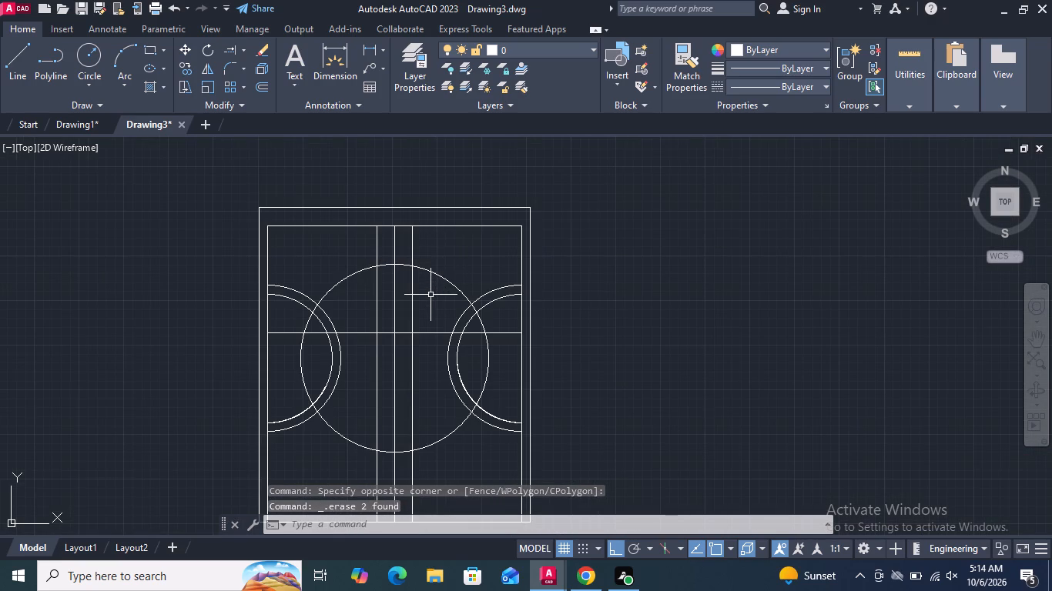
pyautogui.moveTo(431, 288); pyautogui.dragTo(446, 260, button='middle')
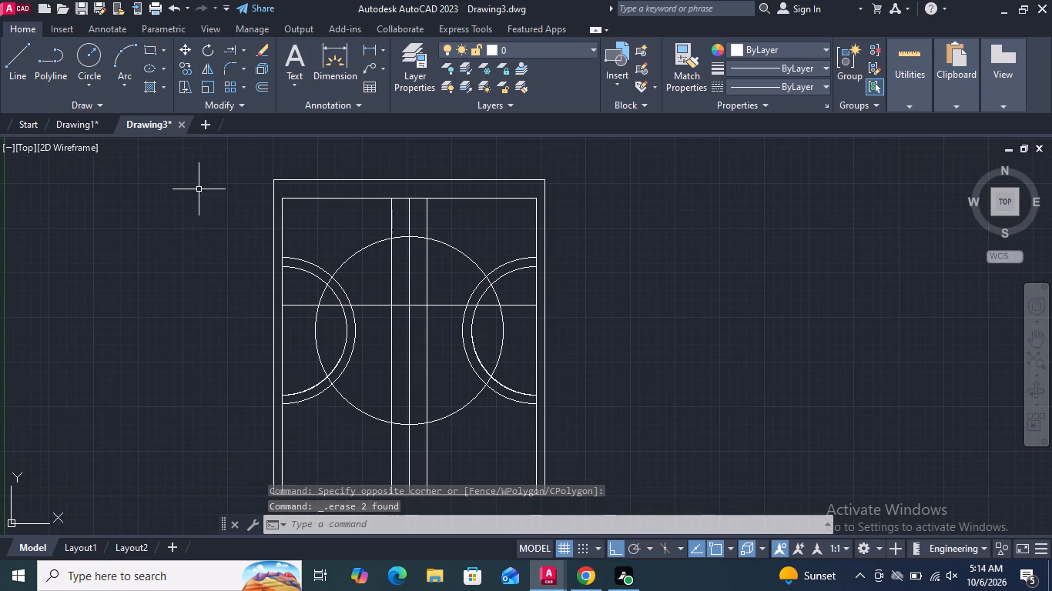
pyautogui.click(266, 88)
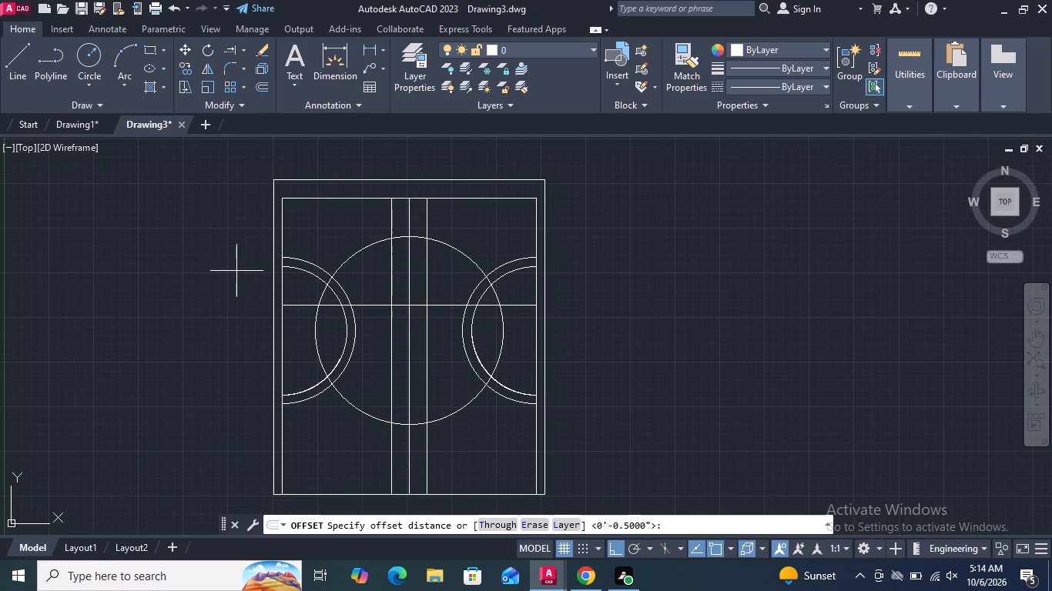
pyautogui.press('Return')
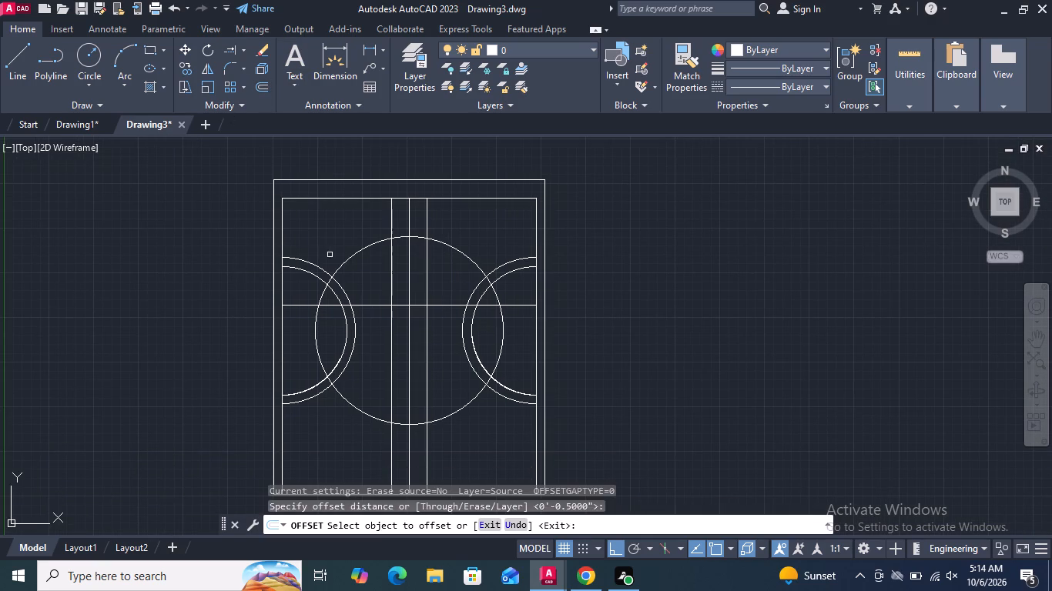
pyautogui.click(353, 255)
pyautogui.click(360, 271)
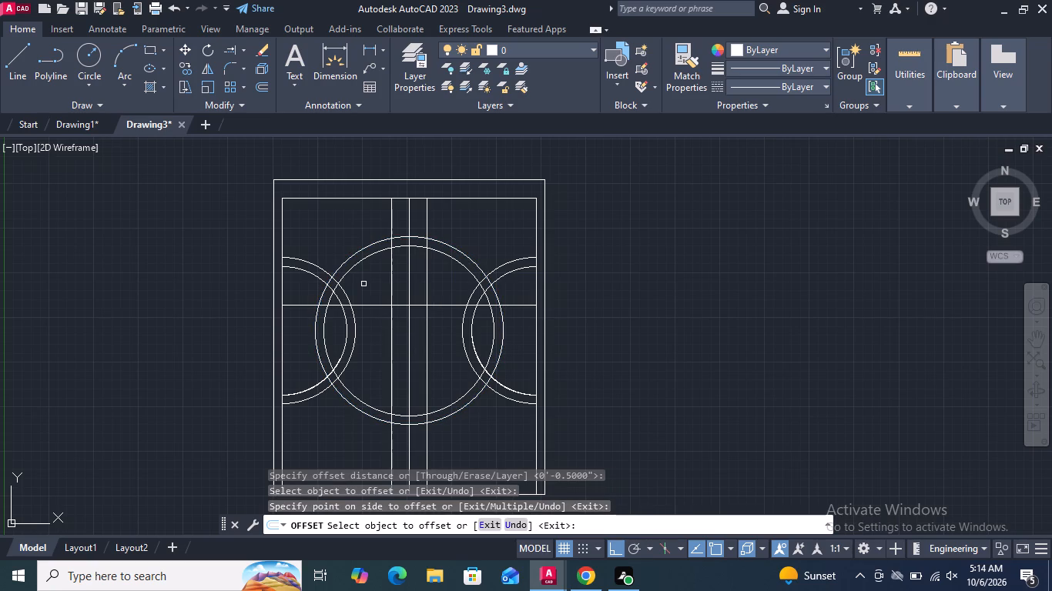
pyautogui.press('Return')
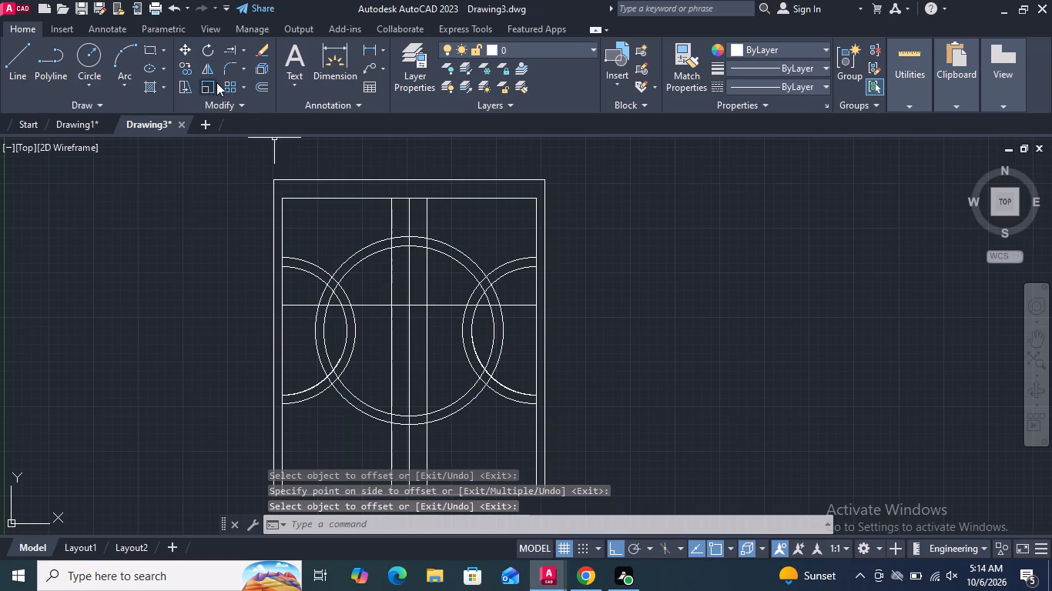
# Trim the upper and lower arcs of the central ring where they cross the central vertical band.
pyautogui.click(245, 44)
pyautogui.click(249, 81)
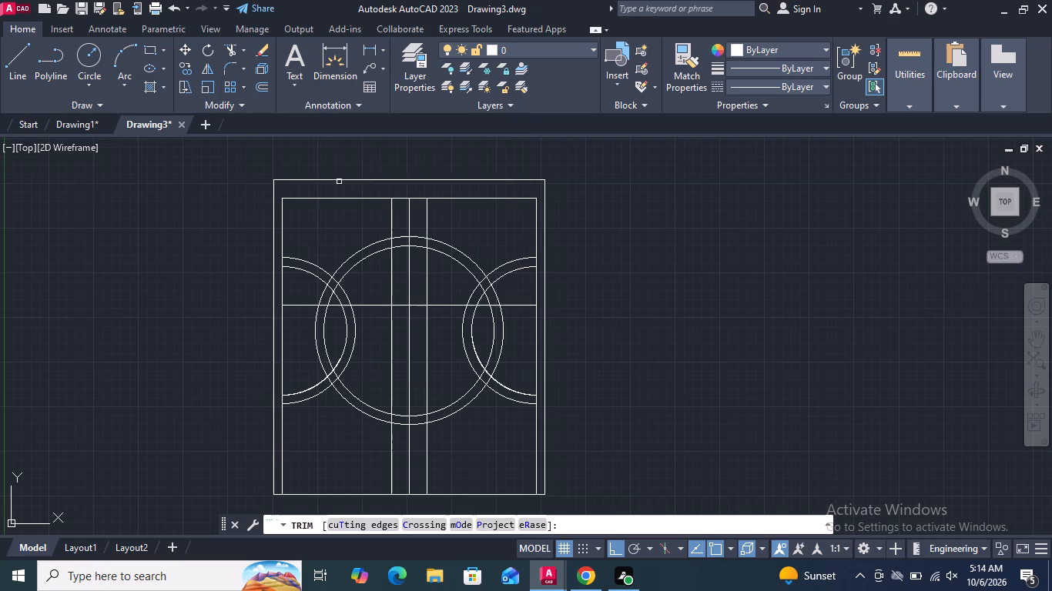
pyautogui.scroll(3, 390, 238)
pyautogui.moveTo(409, 213); pyautogui.dragTo(421, 291)
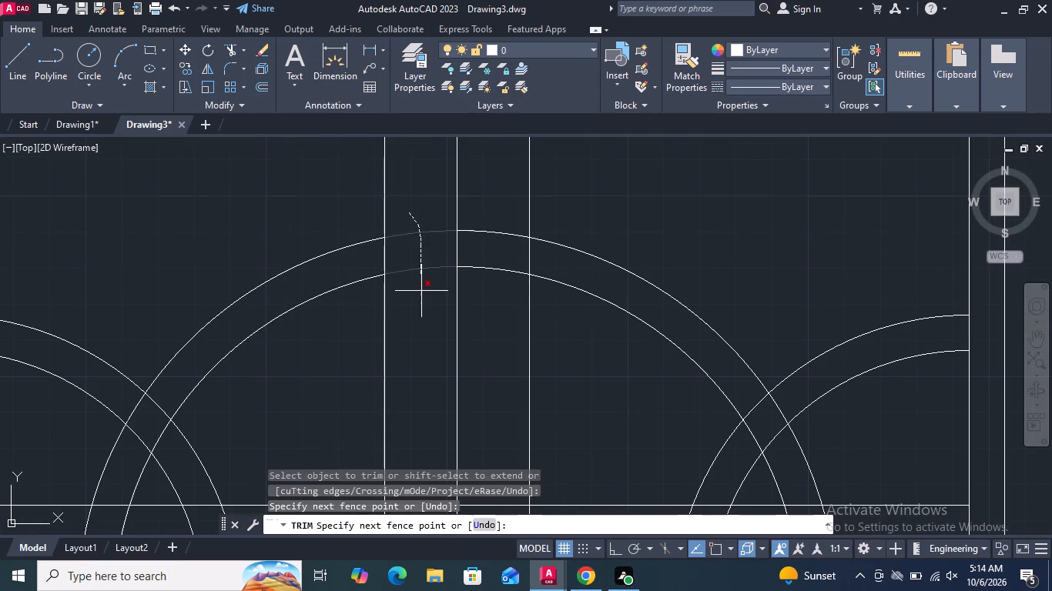
pyautogui.moveTo(487, 208); pyautogui.dragTo(489, 284)
pyautogui.scroll(-3, 497, 243)
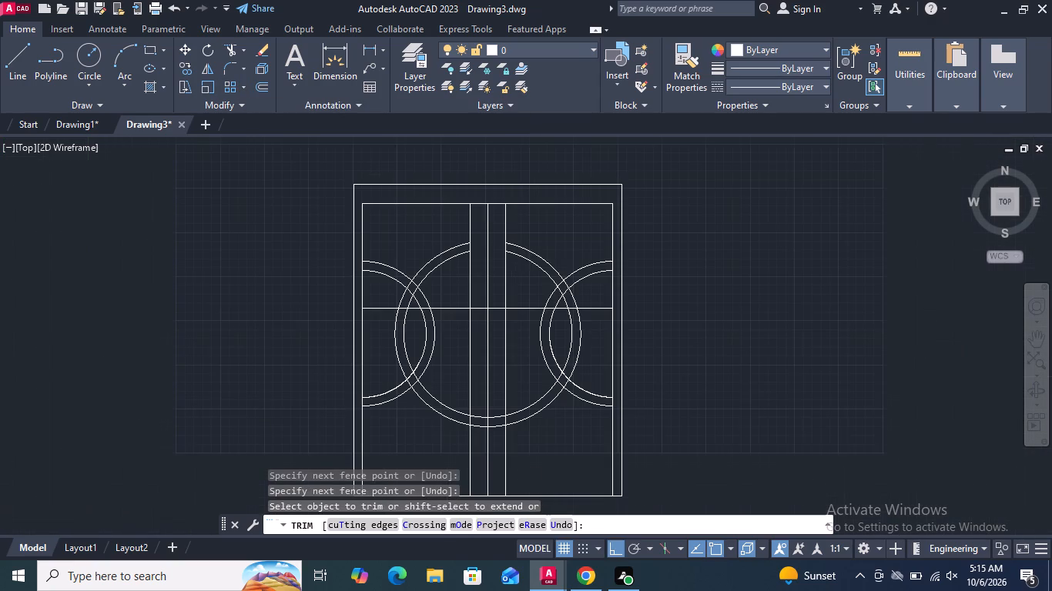
pyautogui.scroll(4, 478, 429)
pyautogui.moveTo(478, 321); pyautogui.dragTo(483, 422)
pyautogui.moveTo(566, 329); pyautogui.dragTo(577, 456)
pyautogui.scroll(-3, 571, 441)
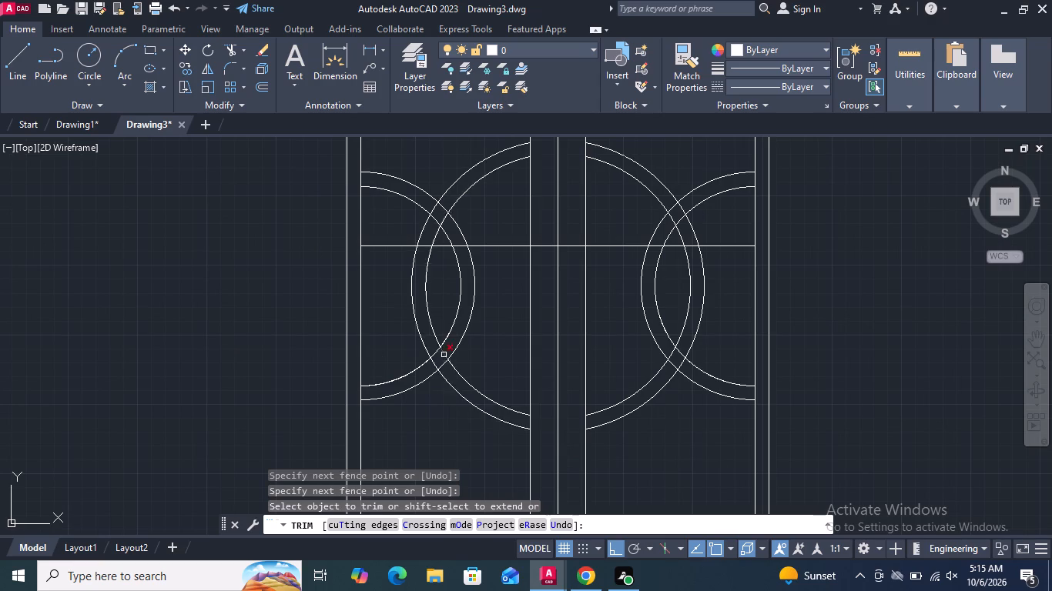
# Trim the overlapping arc segments inside the lower crossing of the left half ring and the central ring.
pyautogui.scroll(3, 444, 354)
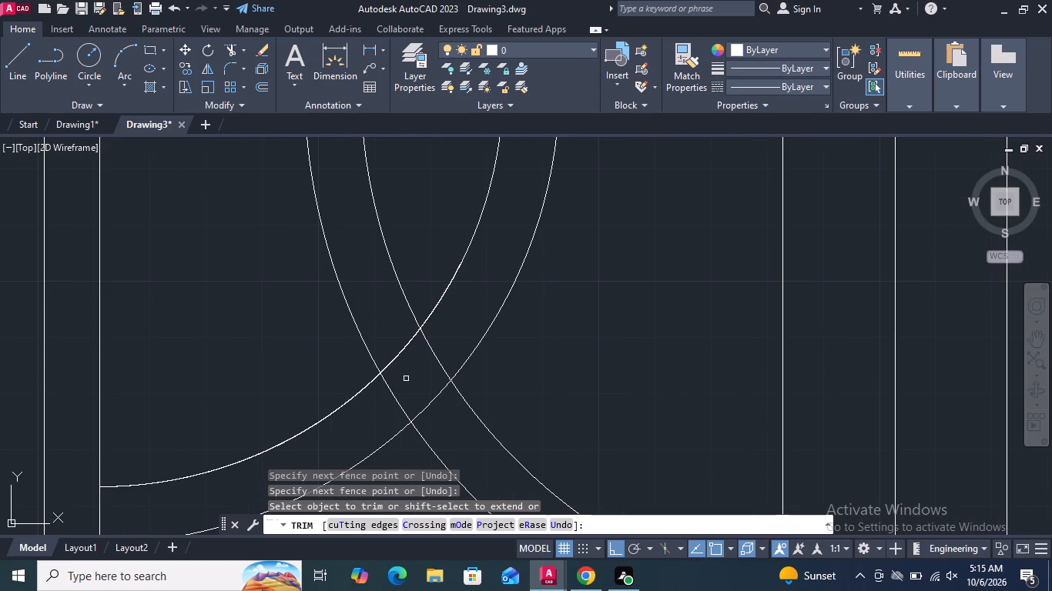
pyautogui.scroll(1, 405, 378)
pyautogui.moveTo(389, 336); pyautogui.dragTo(368, 412)
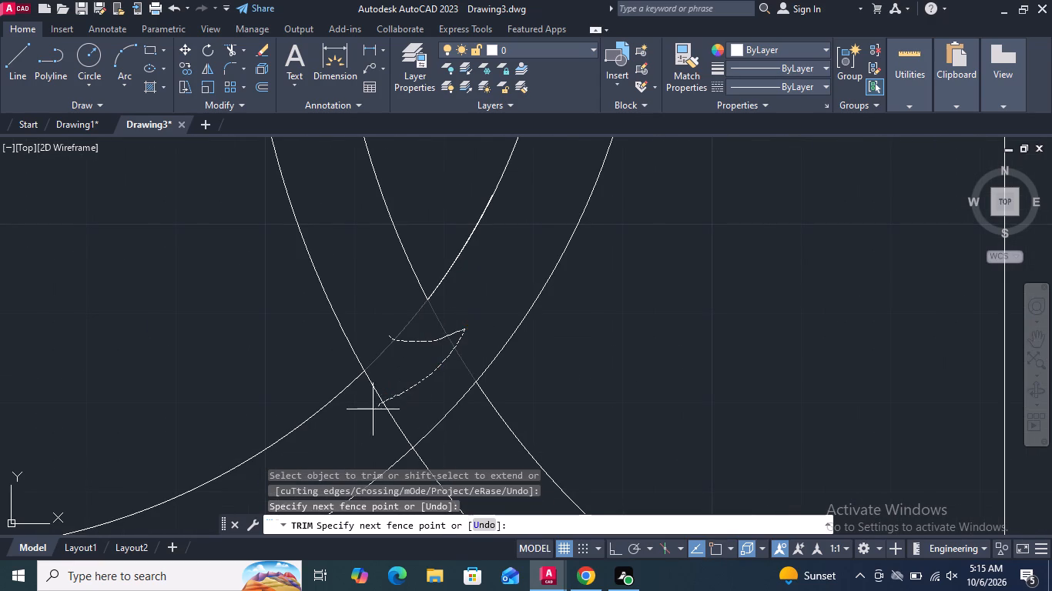
pyautogui.moveTo(368, 412); pyautogui.dragTo(362, 417)
pyautogui.scroll(-3, 367, 416)
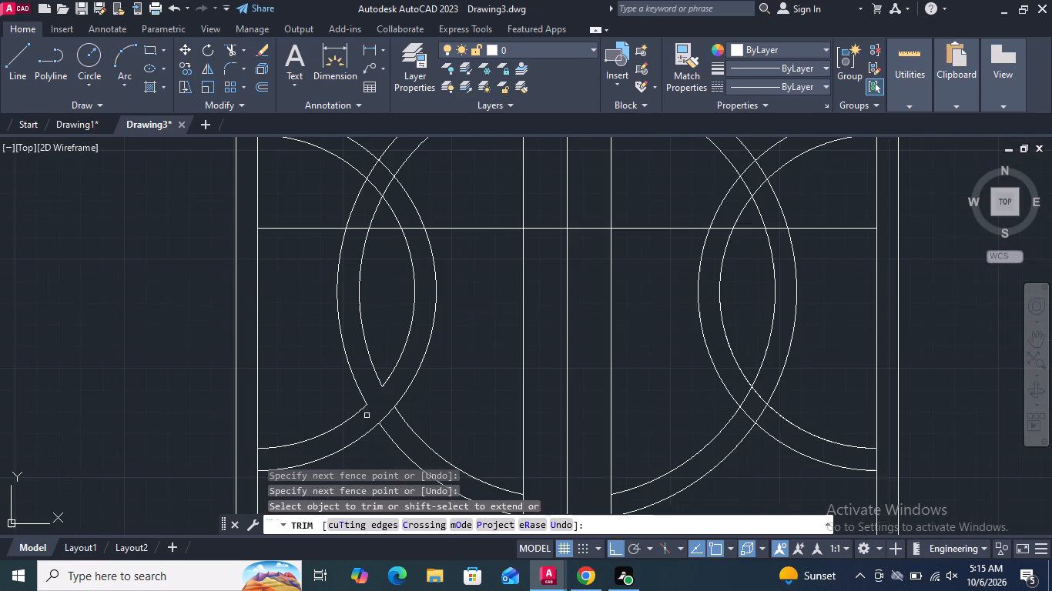
# Trim the overlapping arc segments inside the upper crossing of the left half ring and the central ring.
pyautogui.scroll(3, 370, 165)
pyautogui.moveTo(370, 164); pyautogui.dragTo(449, 279)
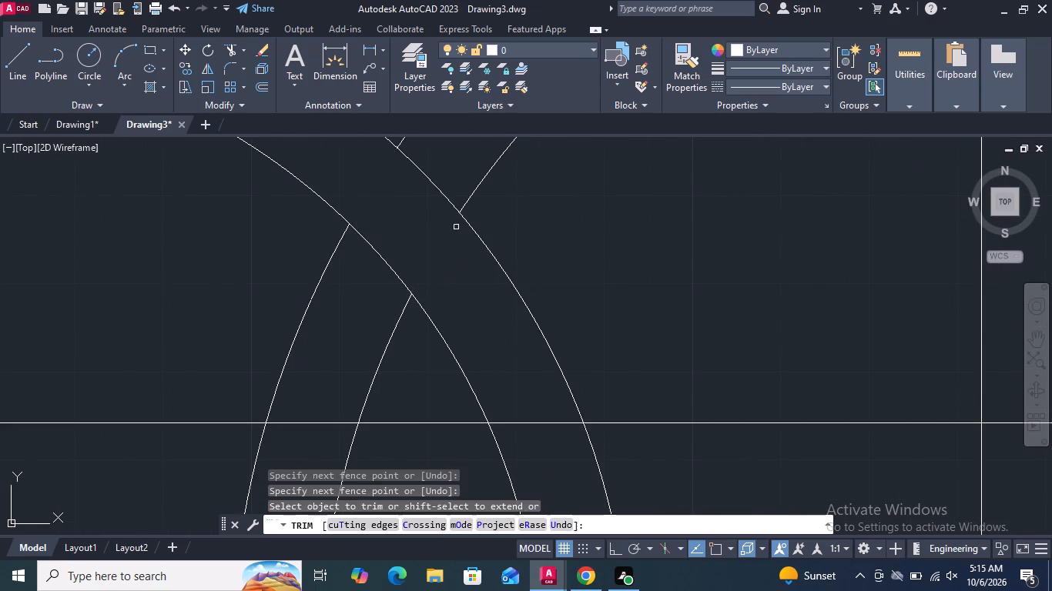
pyautogui.moveTo(449, 167); pyautogui.dragTo(412, 212)
pyautogui.scroll(-3, 412, 212)
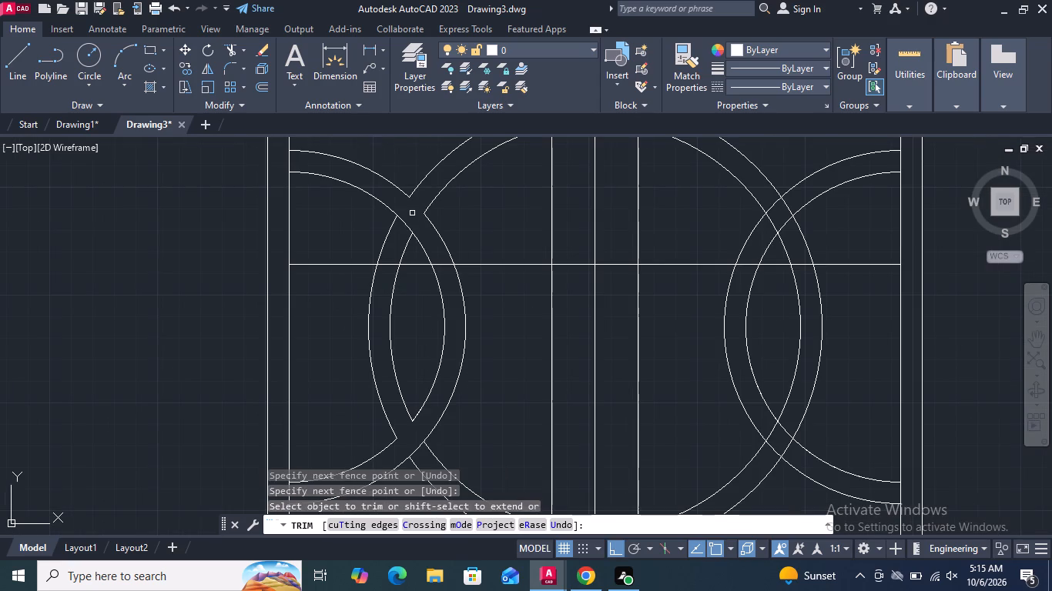
pyautogui.scroll(-1, 412, 213)
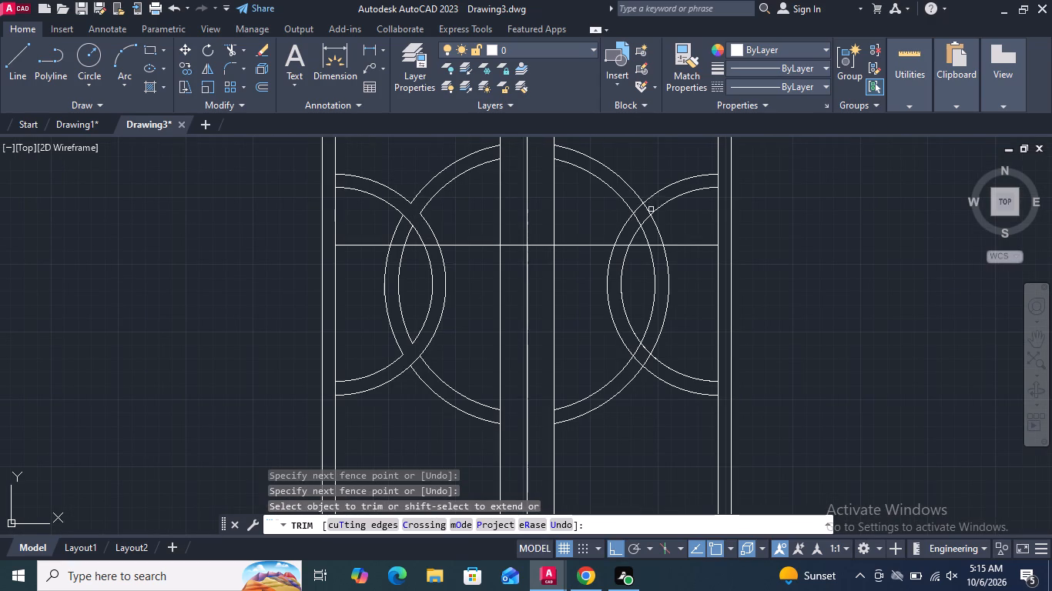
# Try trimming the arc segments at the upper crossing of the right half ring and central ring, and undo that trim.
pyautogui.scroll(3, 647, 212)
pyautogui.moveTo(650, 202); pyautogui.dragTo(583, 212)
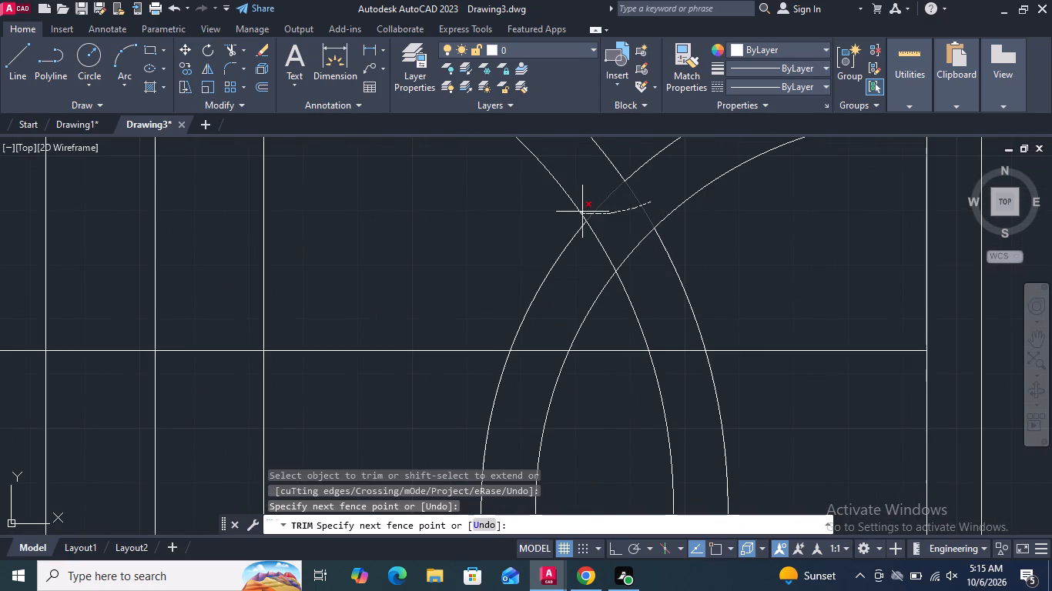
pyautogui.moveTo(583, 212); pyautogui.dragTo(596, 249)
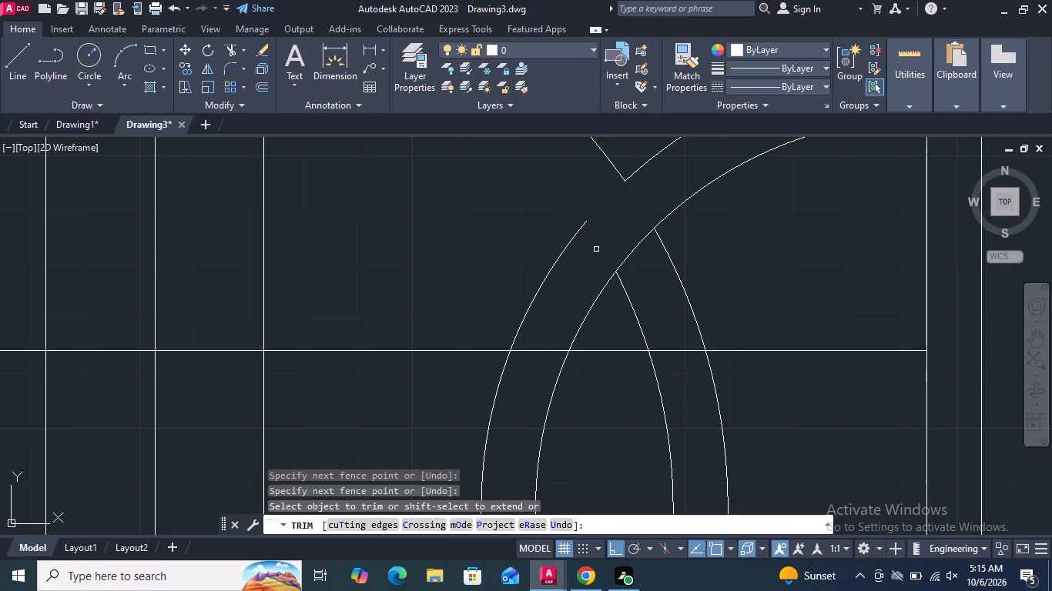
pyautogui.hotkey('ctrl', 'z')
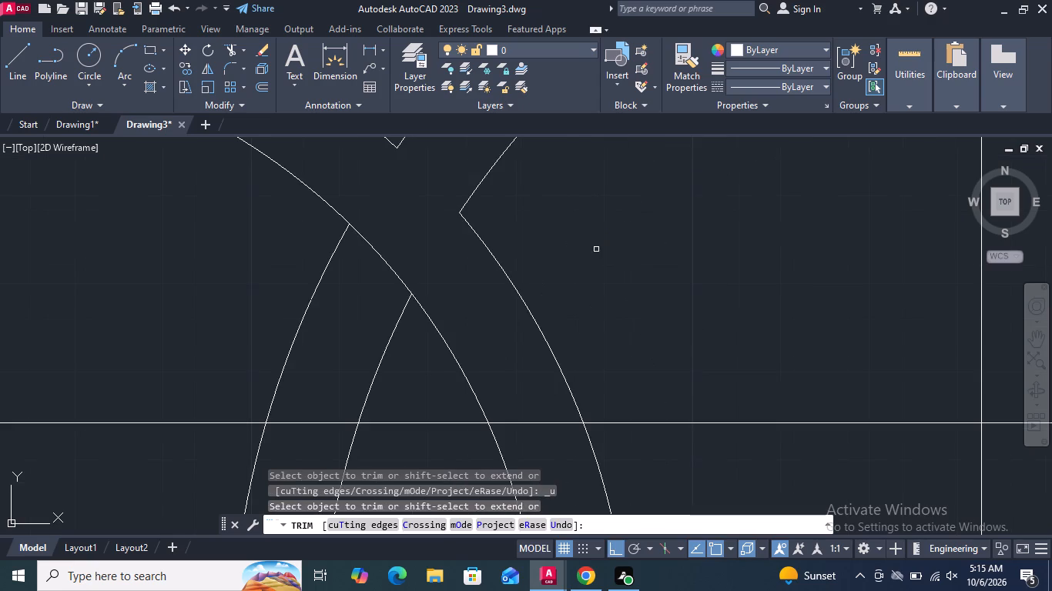
# Trim the overlapping arc segments inside the upper crossing of the central ring and the right half ring.
pyautogui.scroll(-4, 584, 259)
pyautogui.scroll(3, 777, 234)
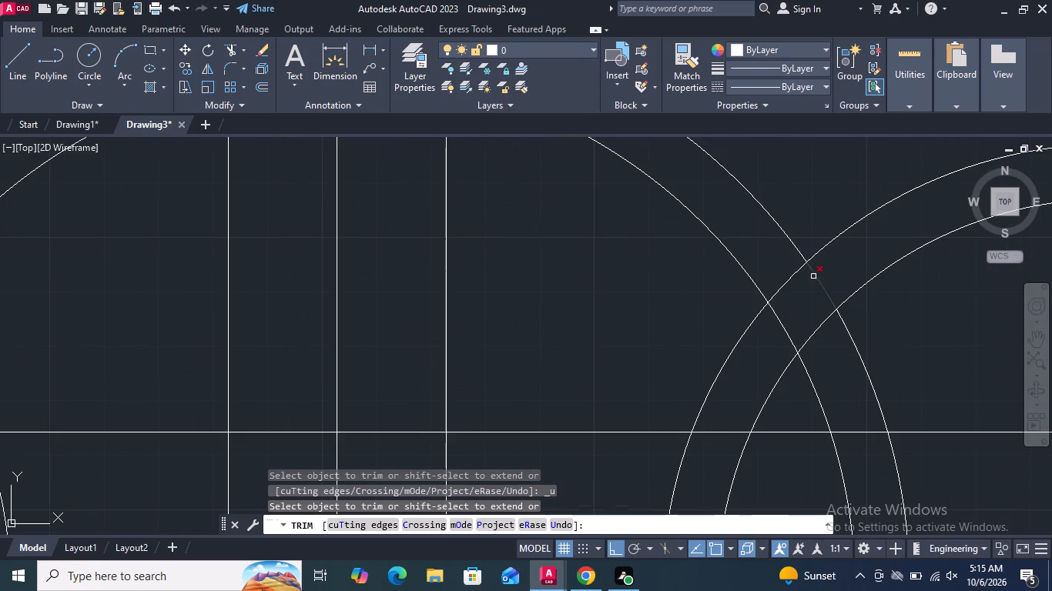
pyautogui.scroll(3, 819, 279)
pyautogui.moveTo(828, 275); pyautogui.dragTo(668, 265)
pyautogui.scroll(-3, 739, 300)
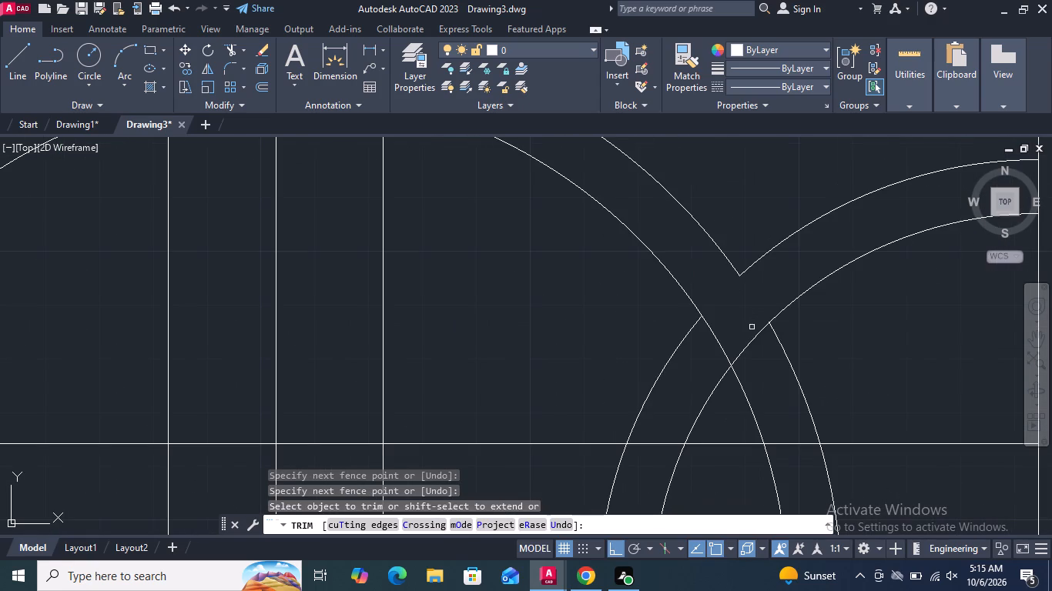
pyautogui.moveTo(729, 330); pyautogui.dragTo(710, 360)
pyautogui.scroll(-3, 682, 309)
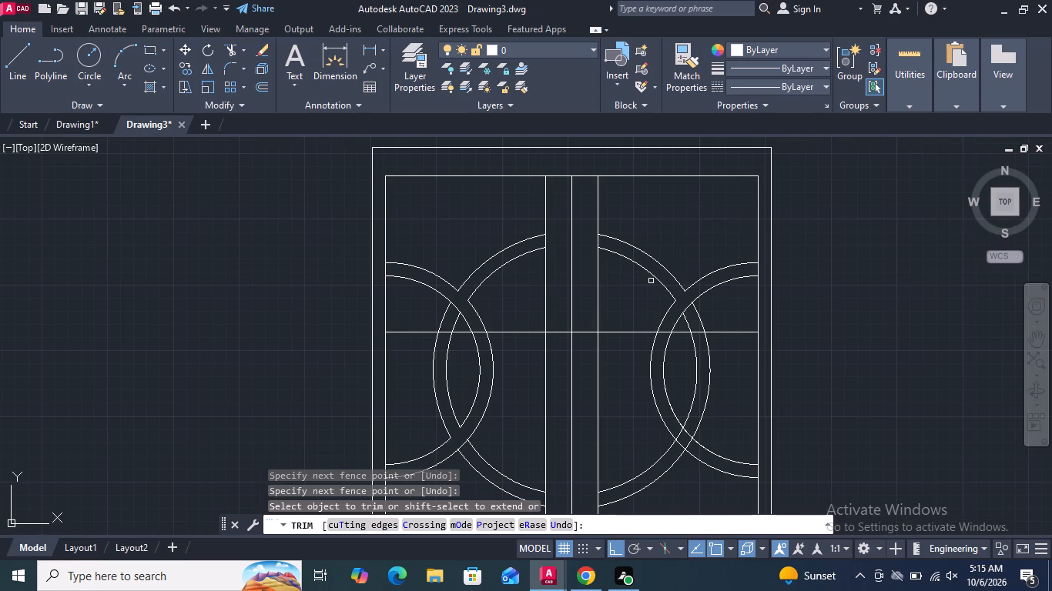
# Trim the overlapping arc segments inside the lower crossing of the central ring and the right half ring, and finish trimming.
pyautogui.scroll(-2, 645, 260)
pyautogui.scroll(2, 674, 342)
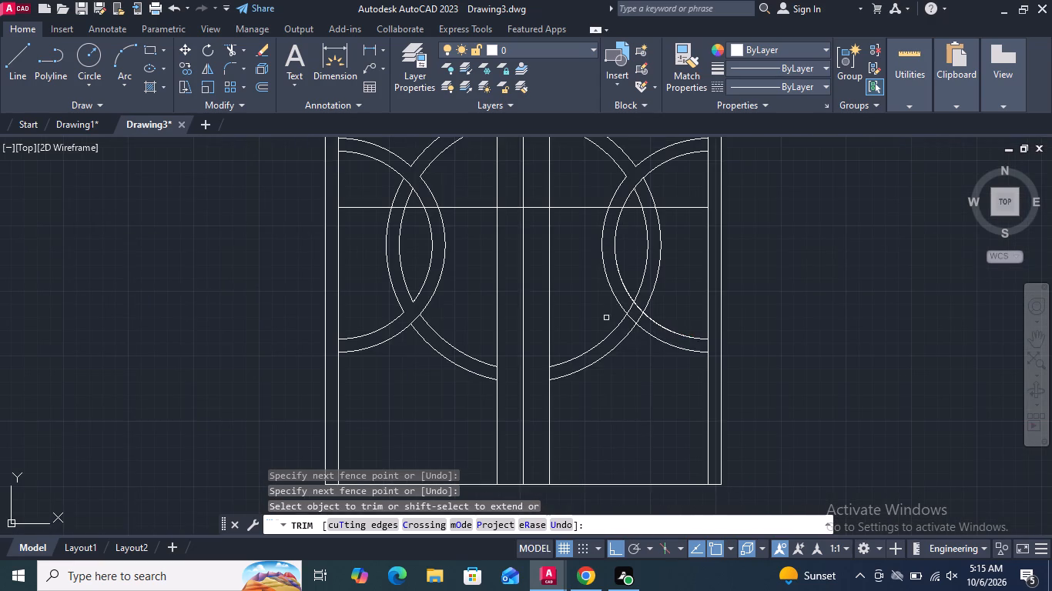
pyautogui.scroll(4, 624, 316)
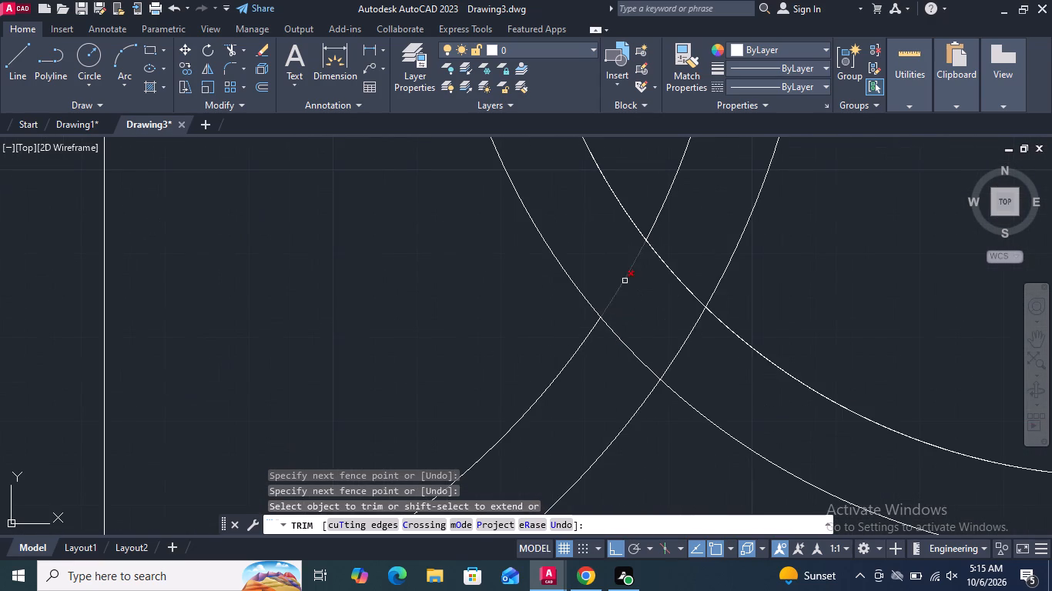
pyautogui.moveTo(602, 267); pyautogui.dragTo(692, 349)
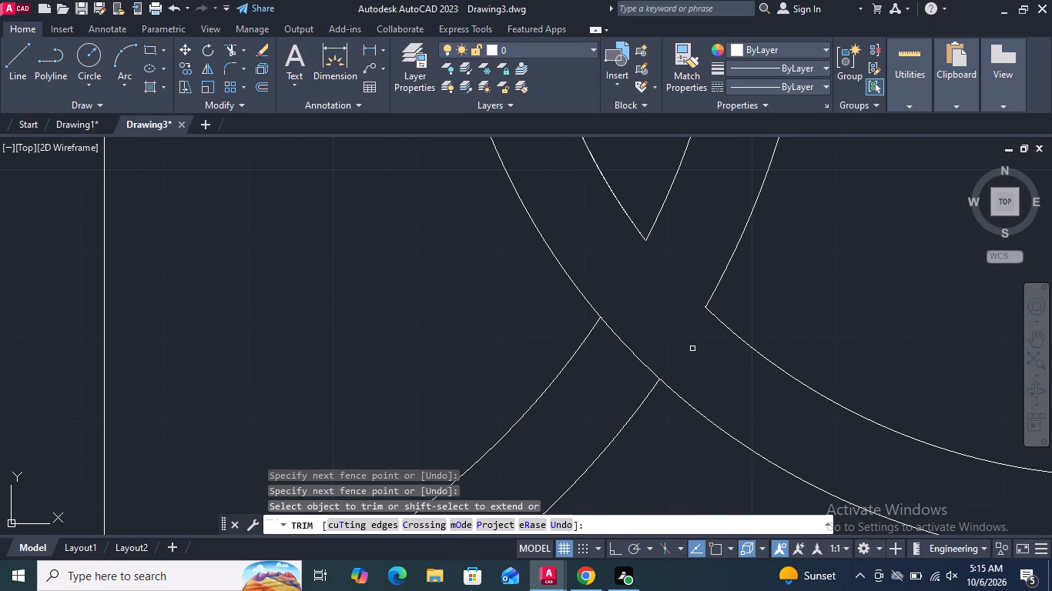
pyautogui.scroll(-3, 692, 348)
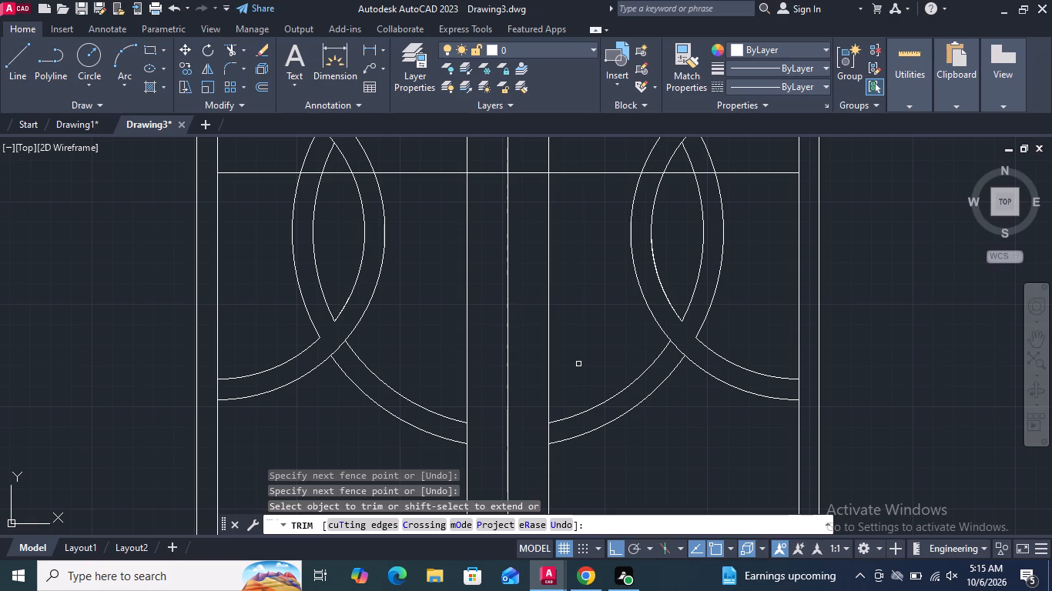
pyautogui.scroll(-3, 579, 352)
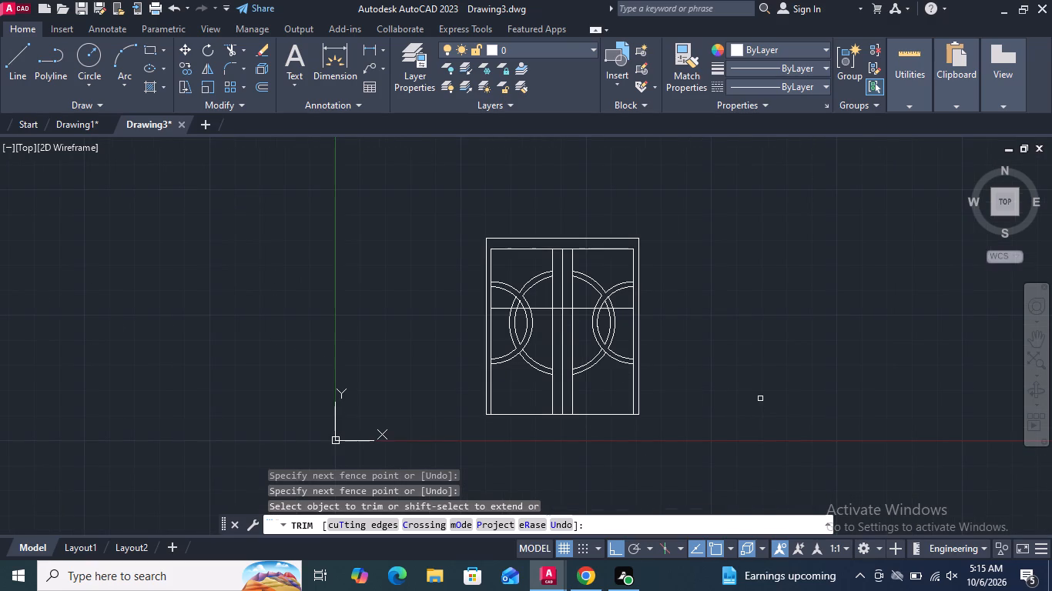
pyautogui.press('Return')
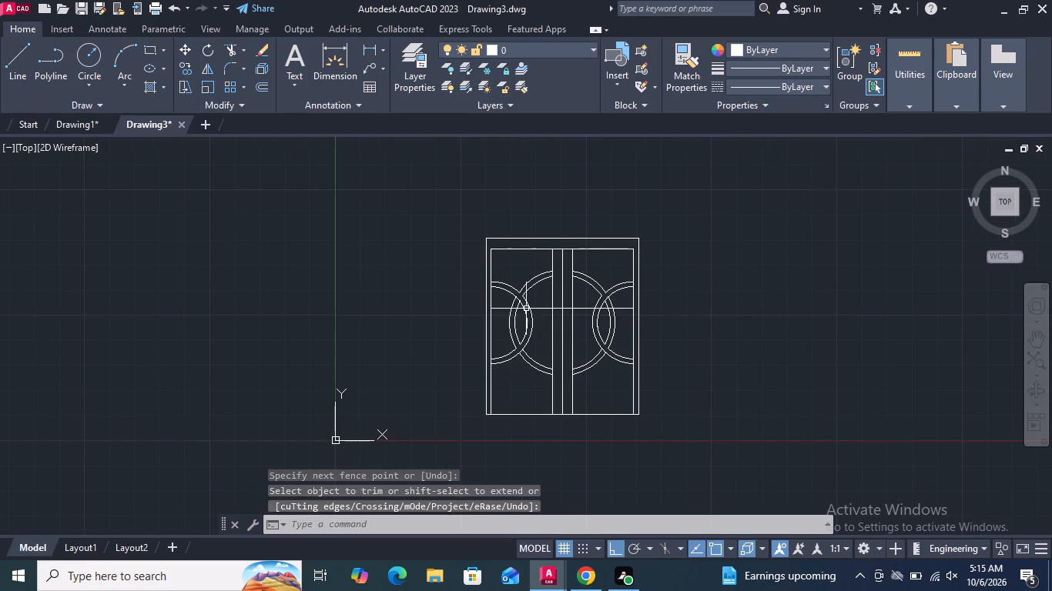
# Erase the horizontal construction line running across the door between the inner frame sides.
pyautogui.scroll(3, 532, 296)
pyautogui.moveTo(723, 362); pyautogui.dragTo(718, 347)
pyautogui.click(715, 334)
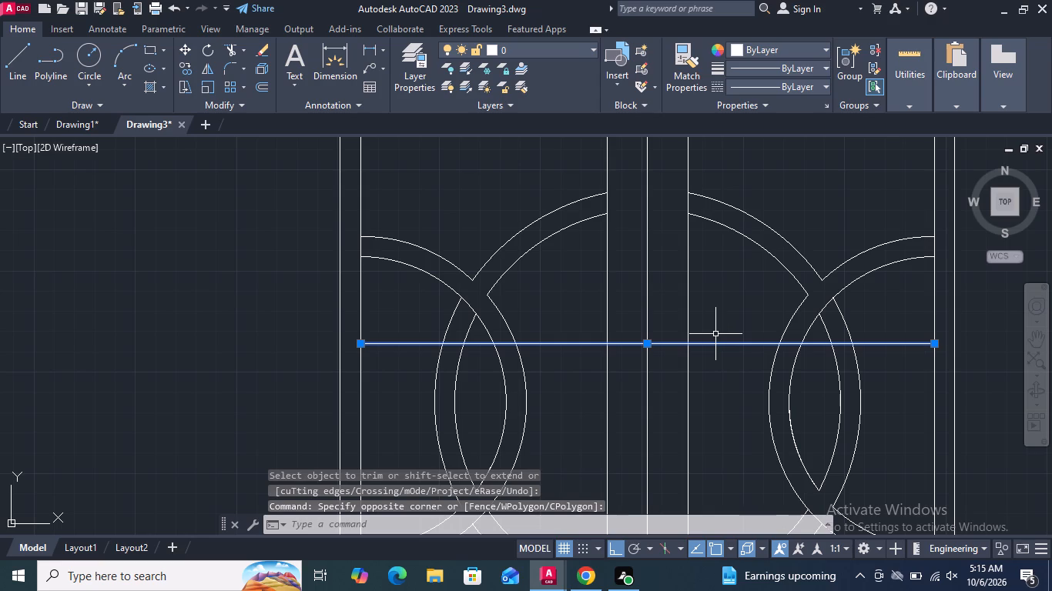
pyautogui.press('Delete')
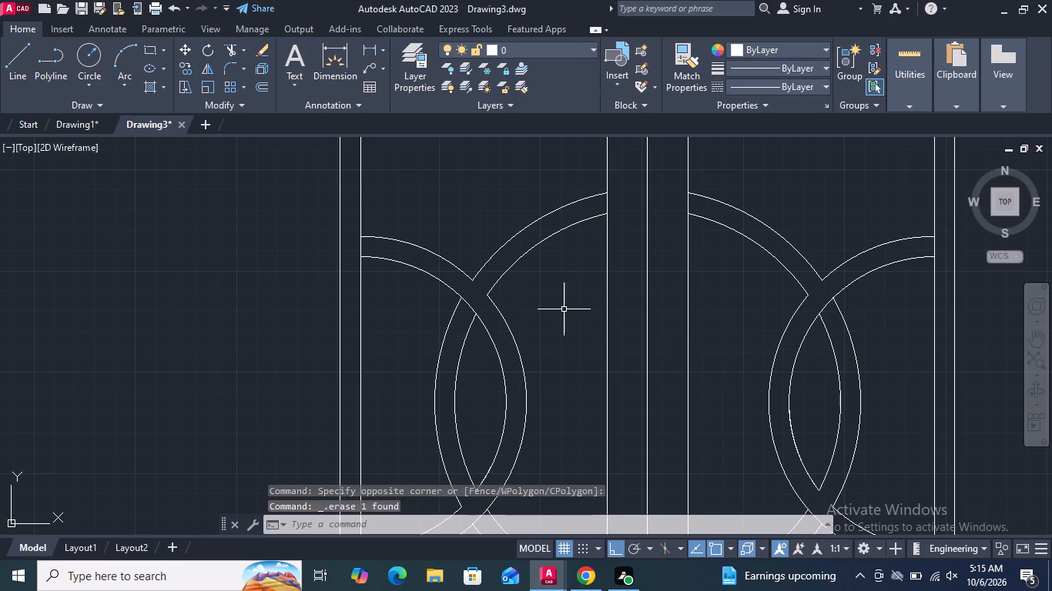
# Move the complete door elevation straight up, away from the X axis, using a base point on its bottom edge.
pyautogui.scroll(-2, 538, 256)
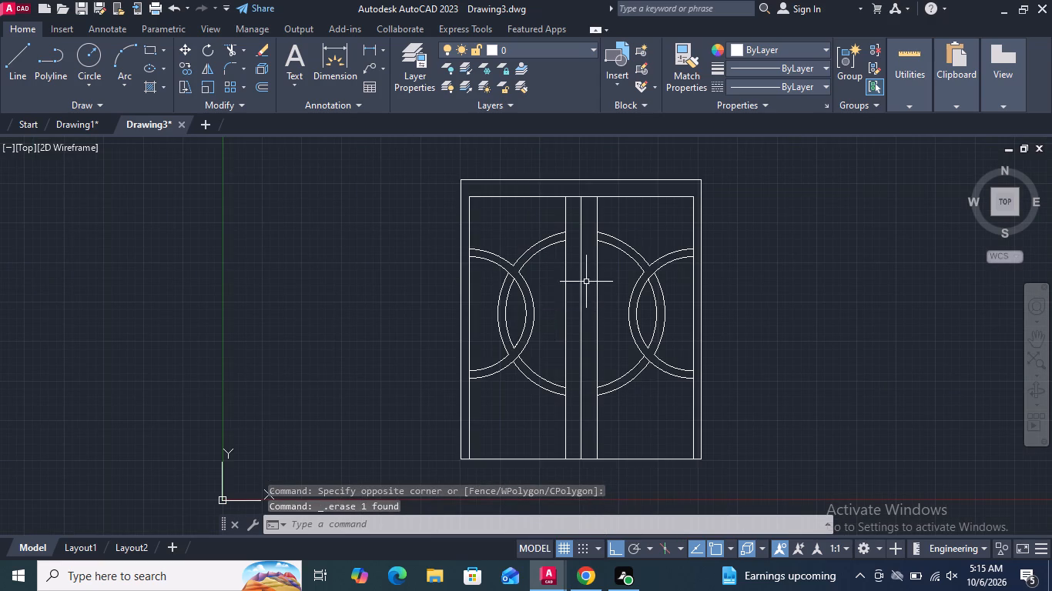
pyautogui.scroll(-2, 586, 279)
pyautogui.moveTo(644, 353); pyautogui.dragTo(634, 344)
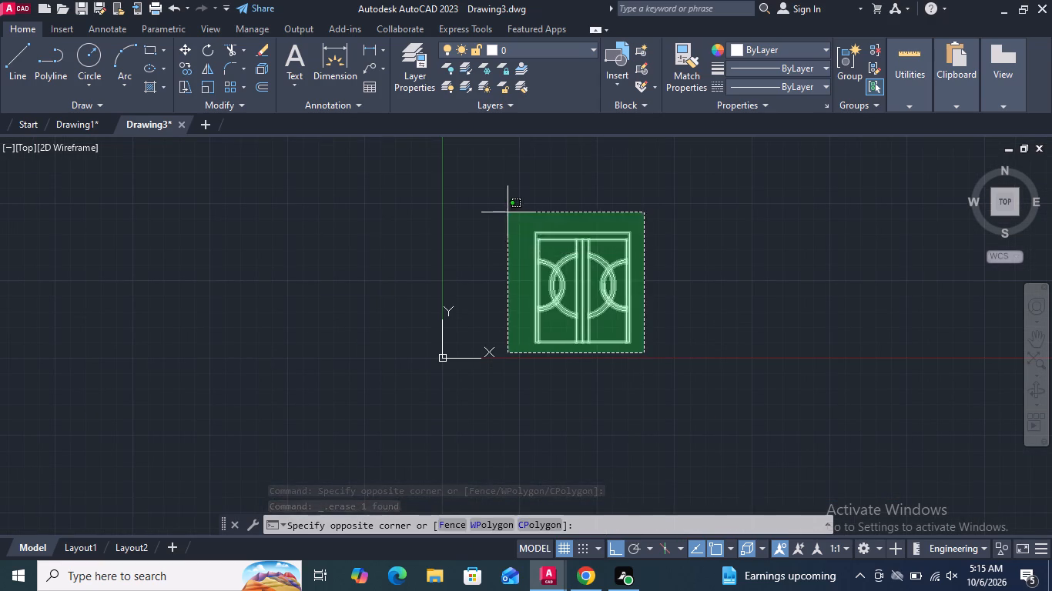
pyautogui.click(508, 210)
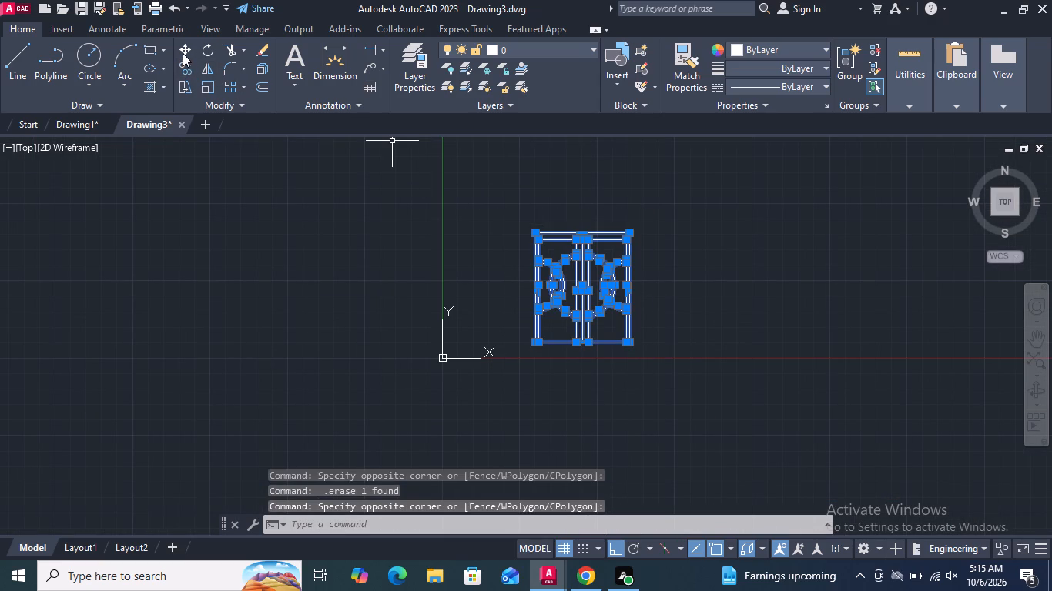
pyautogui.click(183, 53)
pyautogui.scroll(-1, 250, 336)
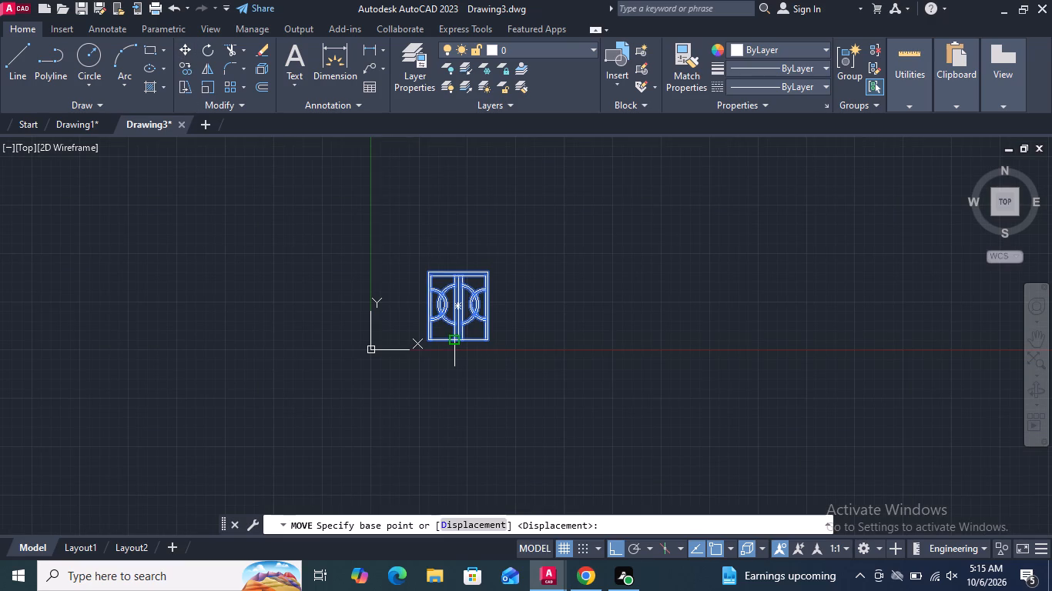
pyautogui.click(454, 336)
pyautogui.click(461, 223)
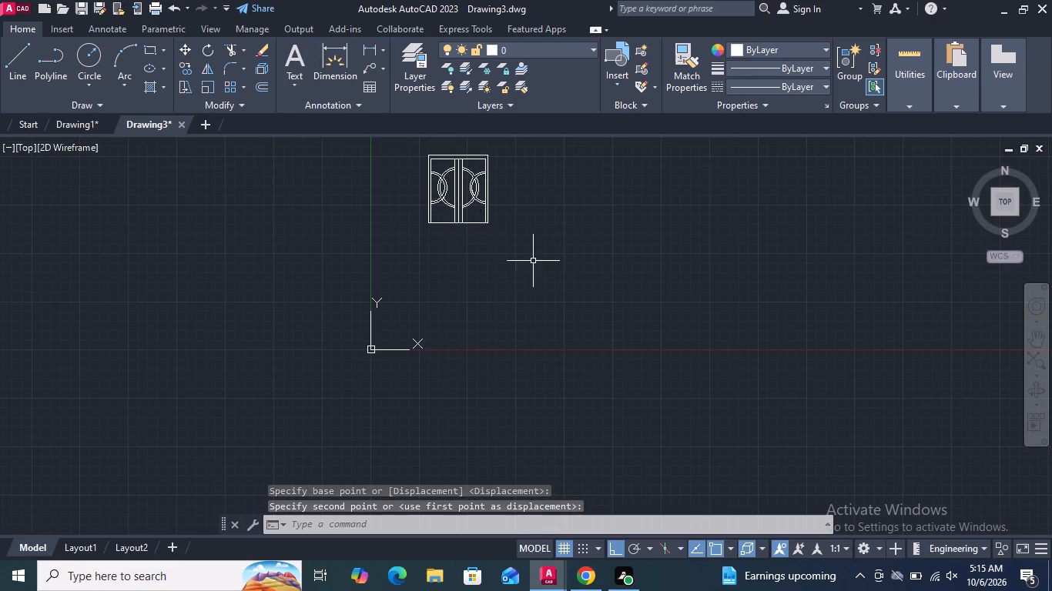
# Stretch the door's bottom edge and the lower ends of its vertical lines straight down by about 2.43".
pyautogui.scroll(2, 451, 173)
pyautogui.click(185, 80)
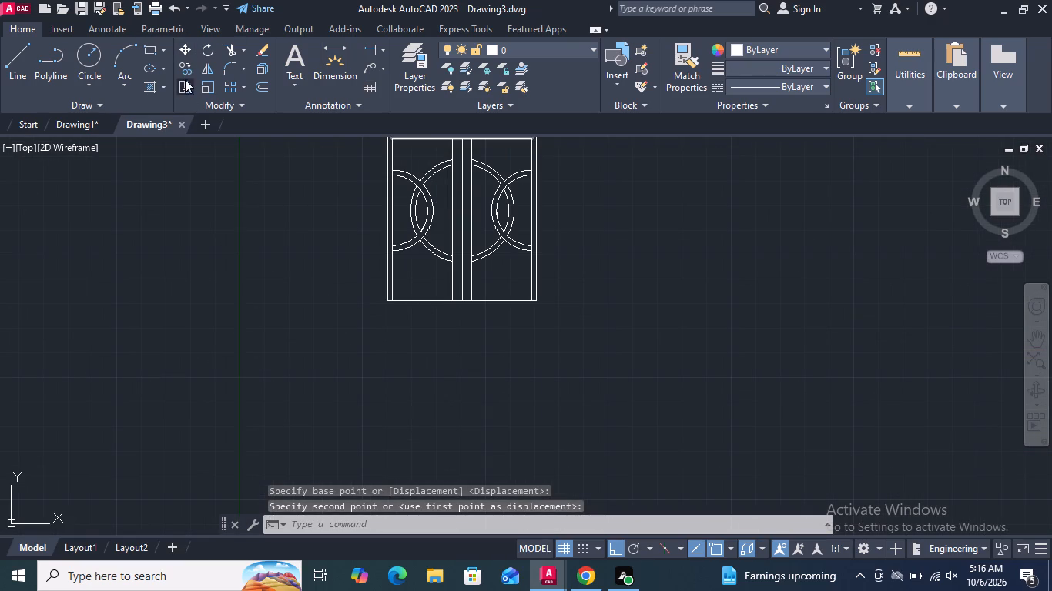
pyautogui.moveTo(625, 368); pyautogui.dragTo(554, 344)
pyautogui.click(348, 280)
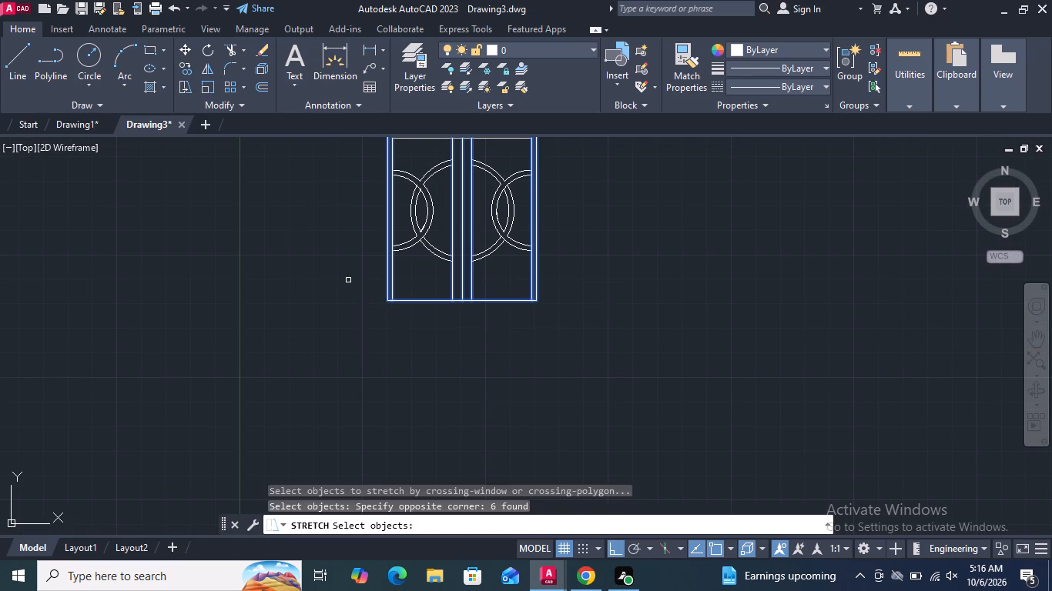
pyautogui.press('Return')
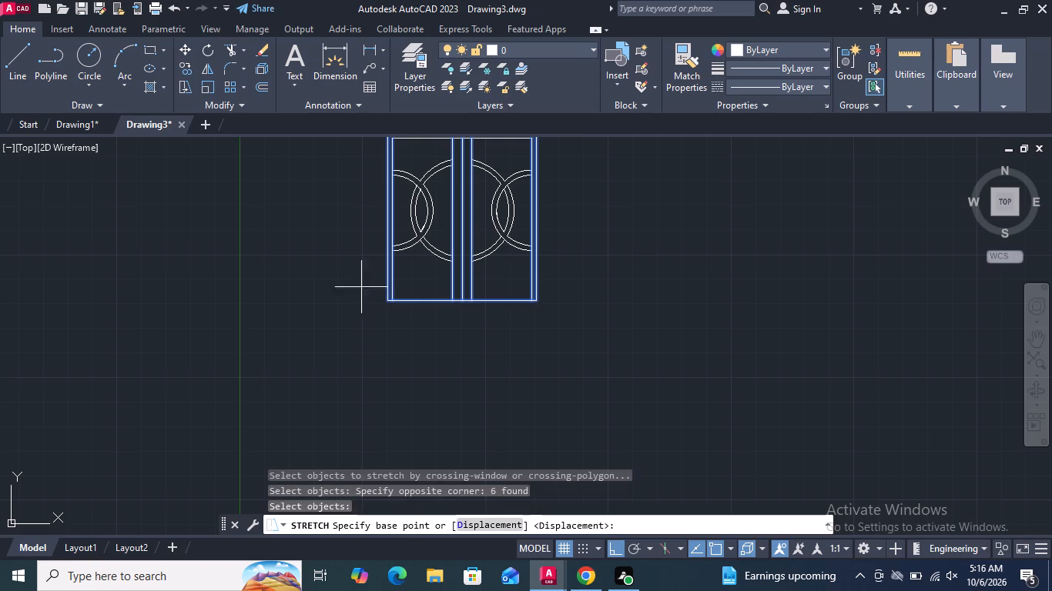
pyautogui.click(461, 299)
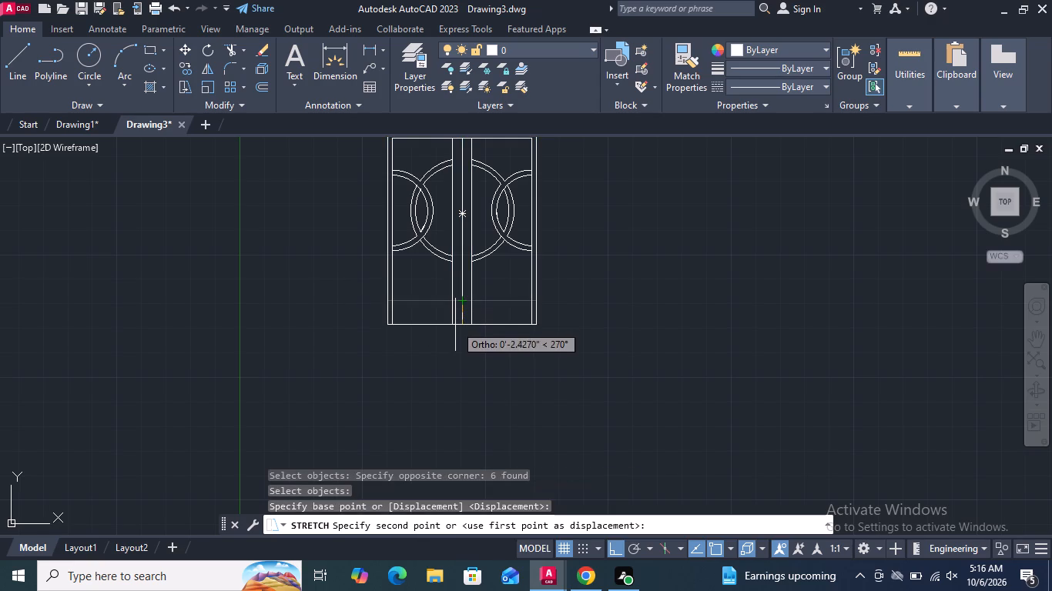
pyautogui.click(455, 325)
pyautogui.press('Return')
pyautogui.press('Return')
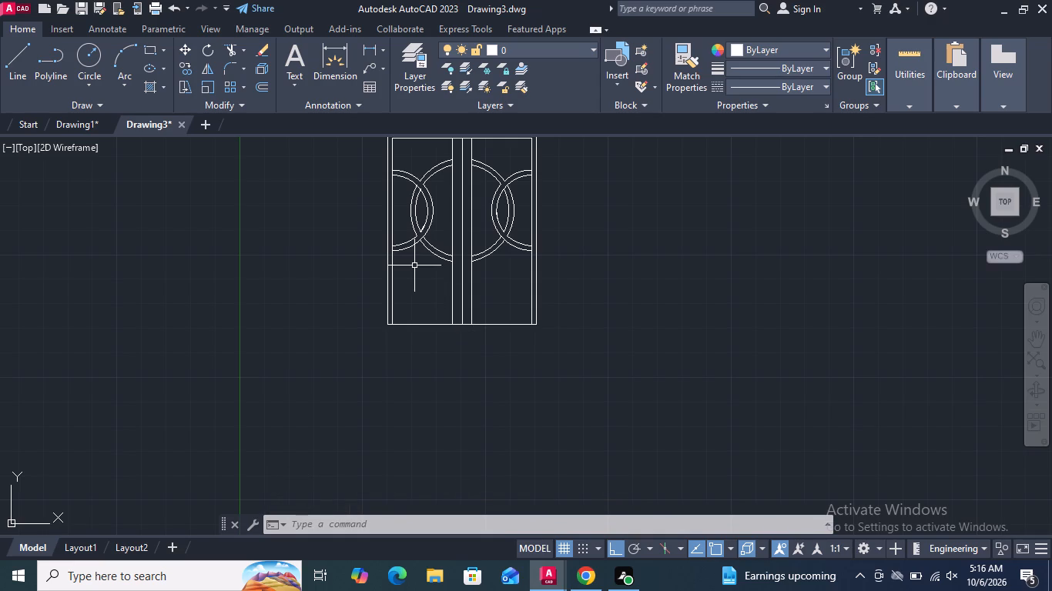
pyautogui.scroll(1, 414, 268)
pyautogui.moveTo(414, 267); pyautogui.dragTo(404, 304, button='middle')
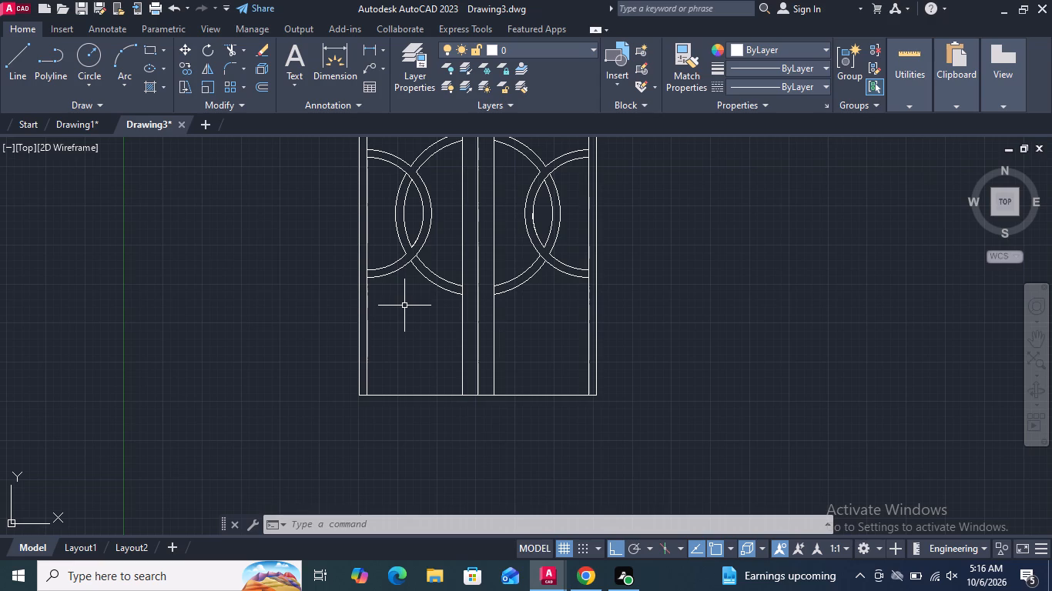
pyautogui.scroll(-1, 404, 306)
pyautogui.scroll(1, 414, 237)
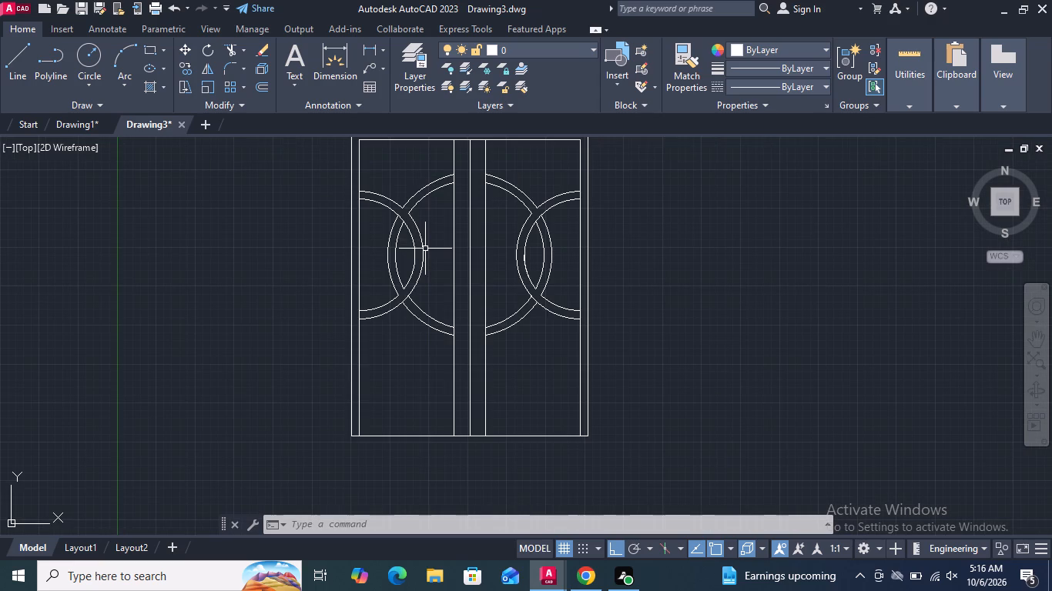
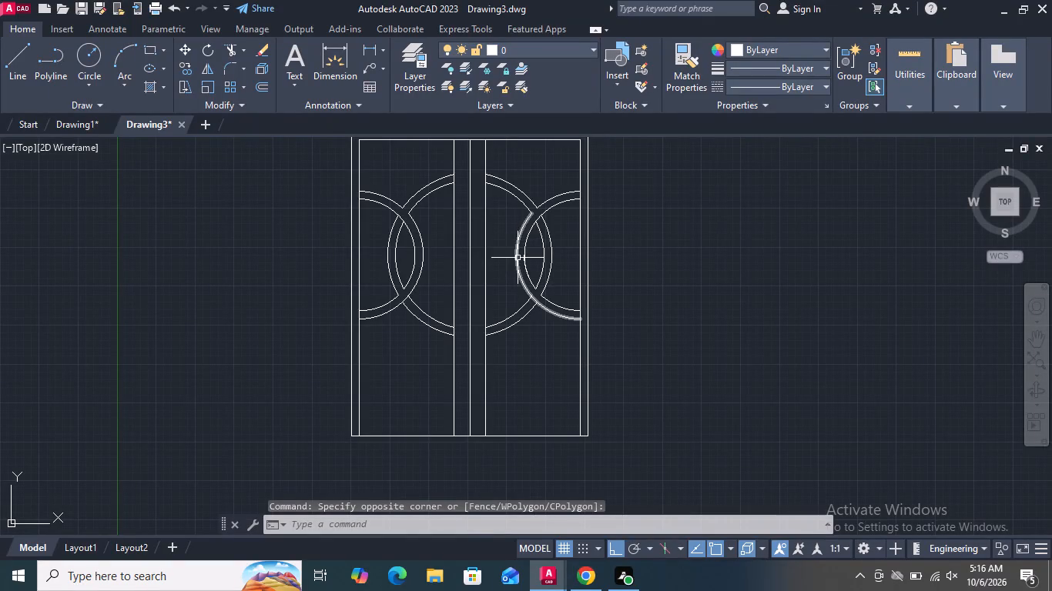
# Erase all arcs of the right half ring, including the leftover segment inside the central ring.
pyautogui.click(560, 326)
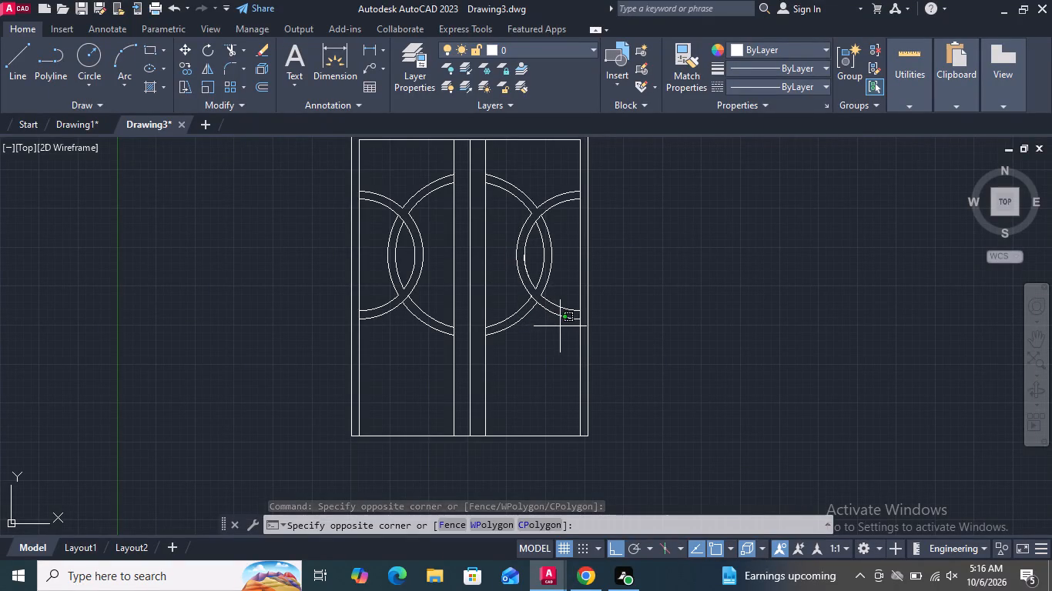
pyautogui.moveTo(561, 294); pyautogui.dragTo(556, 304)
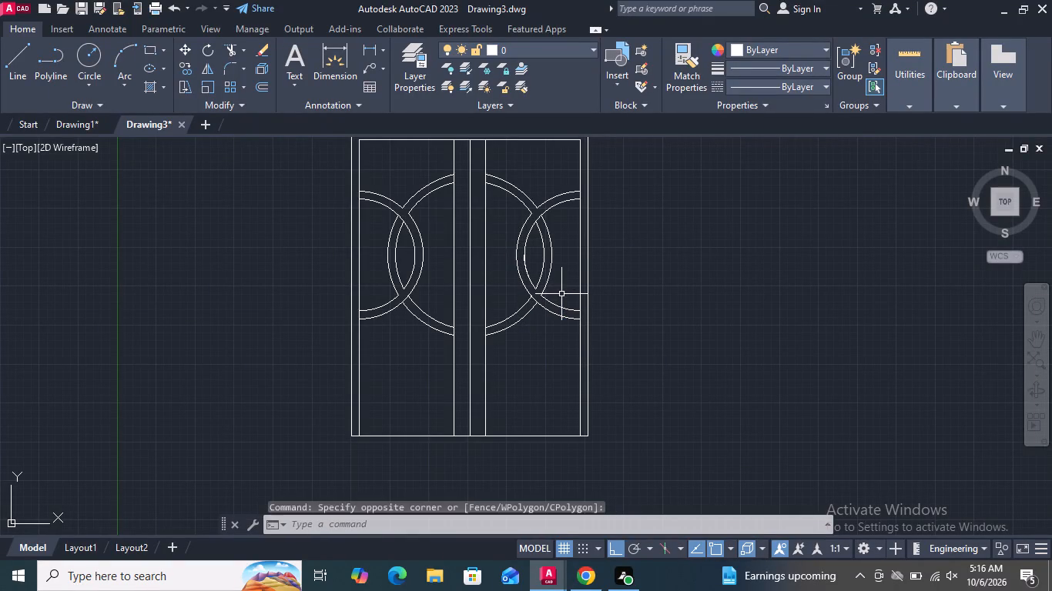
pyautogui.moveTo(556, 304); pyautogui.dragTo(552, 336)
pyautogui.scroll(3, 561, 335)
pyautogui.click(585, 309)
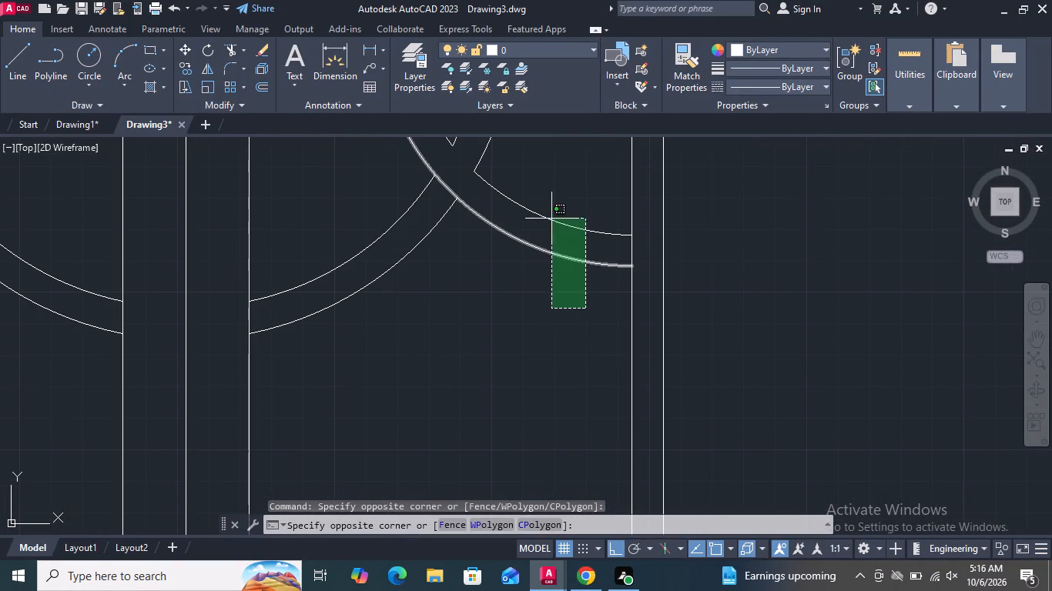
pyautogui.click(549, 208)
pyautogui.press('Delete')
pyautogui.scroll(-2, 531, 417)
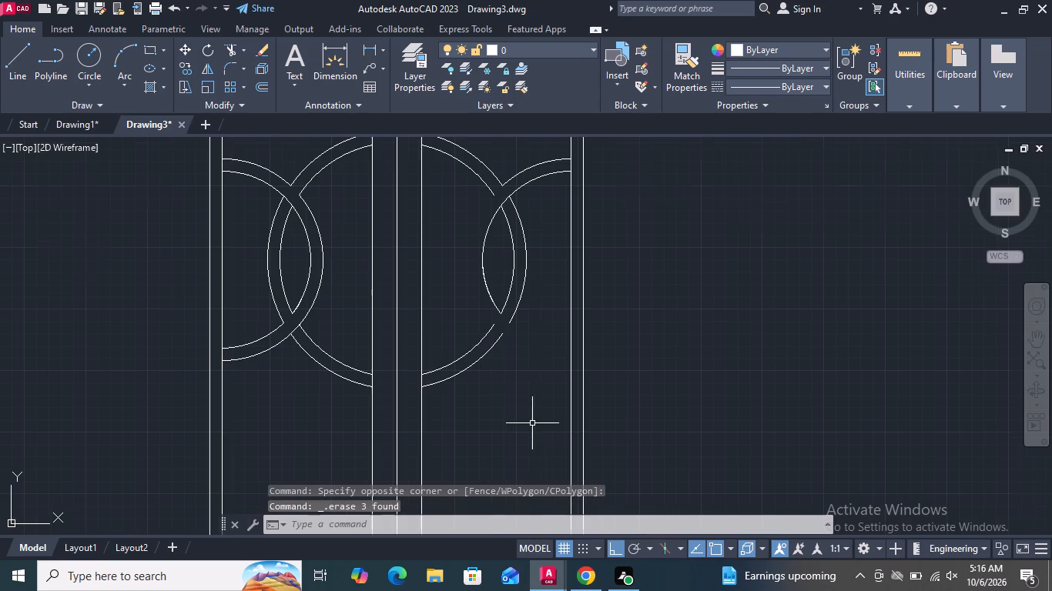
pyautogui.moveTo(546, 209); pyautogui.dragTo(534, 282, button='middle')
pyautogui.click(534, 269)
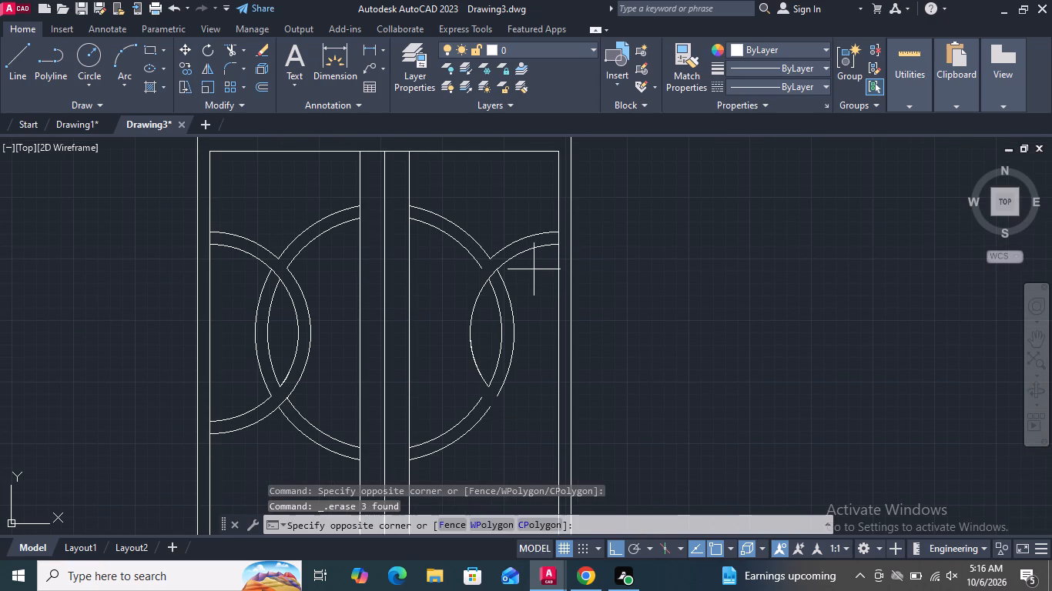
pyautogui.click(516, 220)
pyautogui.press('Delete')
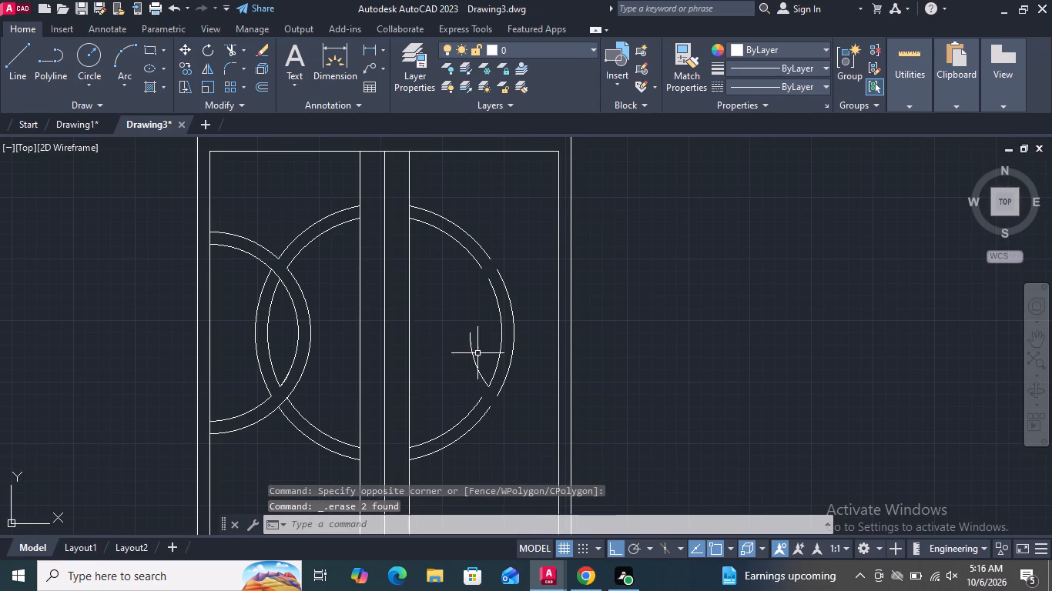
pyautogui.click(482, 351)
pyautogui.click(464, 360)
pyautogui.press('Delete')
# Erase all arcs of the left half ring, including the short leftover piece at the lower crossing.
pyautogui.scroll(2, 267, 445)
pyautogui.moveTo(260, 429); pyautogui.dragTo(254, 418)
pyautogui.click(191, 333)
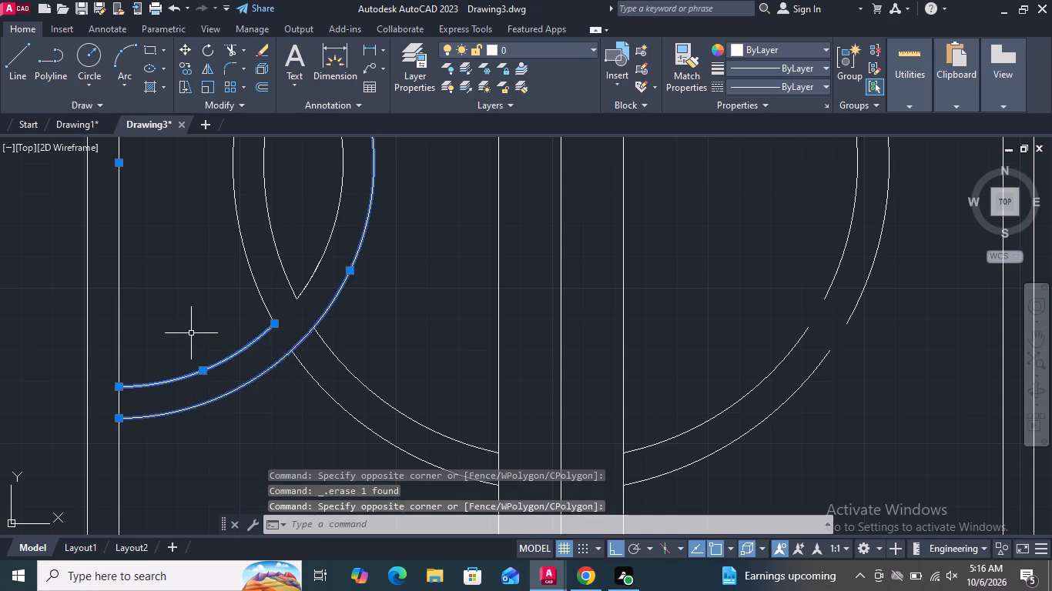
pyautogui.press('Delete')
pyautogui.scroll(-3, 223, 390)
pyautogui.scroll(3, 227, 277)
pyautogui.moveTo(240, 269); pyautogui.dragTo(233, 290)
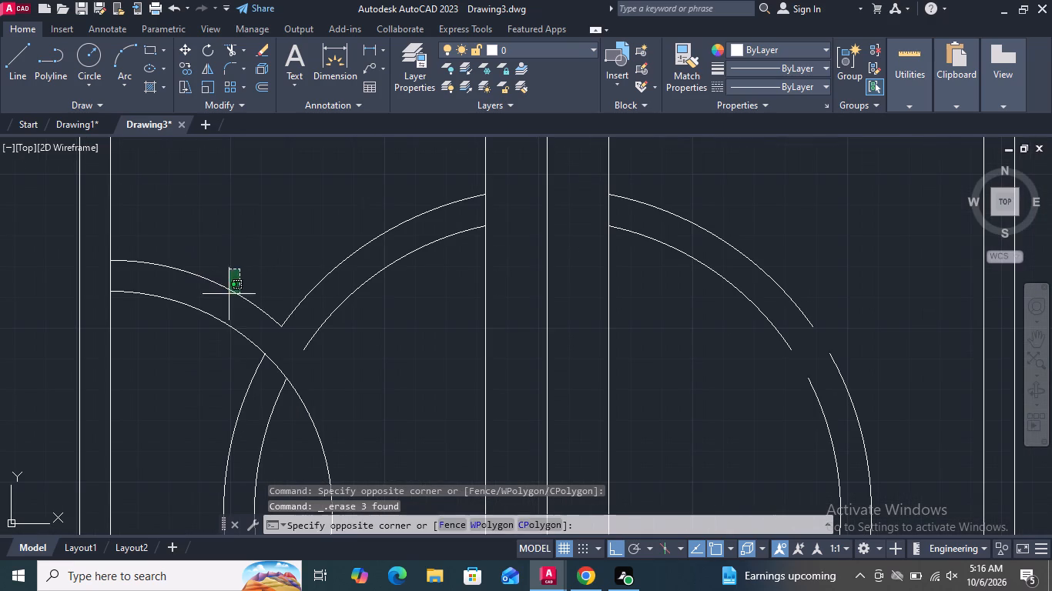
pyautogui.click(197, 331)
pyautogui.press('Delete')
pyautogui.scroll(-3, 339, 245)
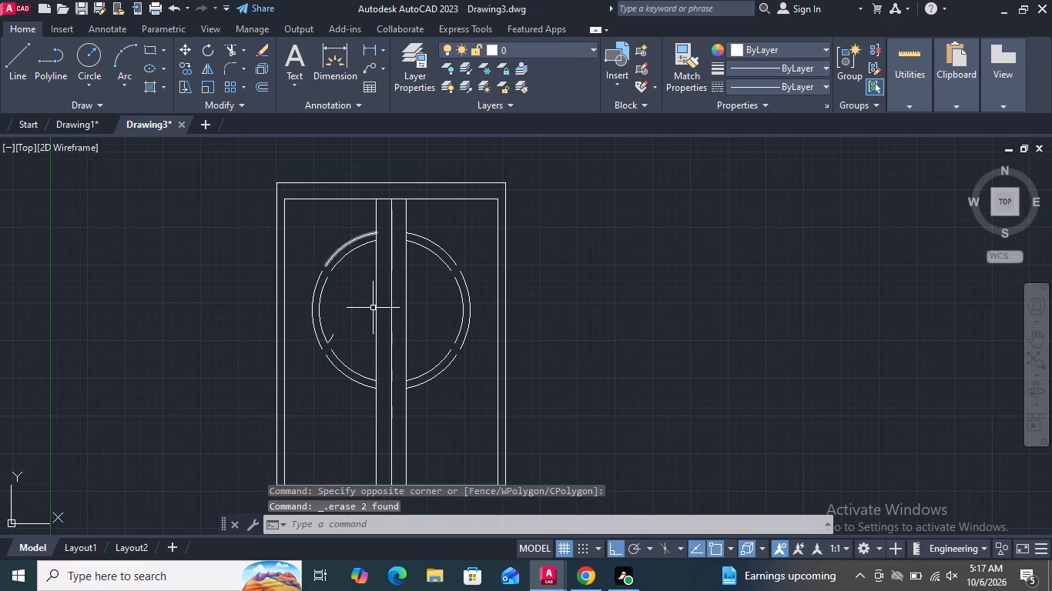
pyautogui.scroll(2, 337, 353)
pyautogui.click(333, 326)
pyautogui.click(316, 309)
pyautogui.press('Delete')
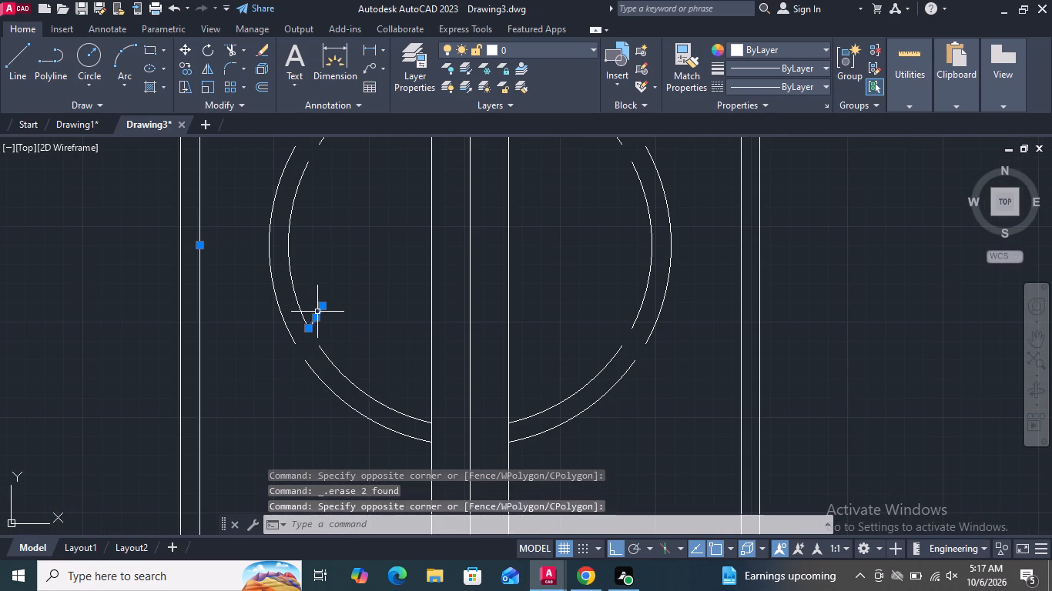
# Extend the central ring's inner and outer arcs on both sides of the vertical band to close the gaps.
pyautogui.scroll(-1, 384, 326)
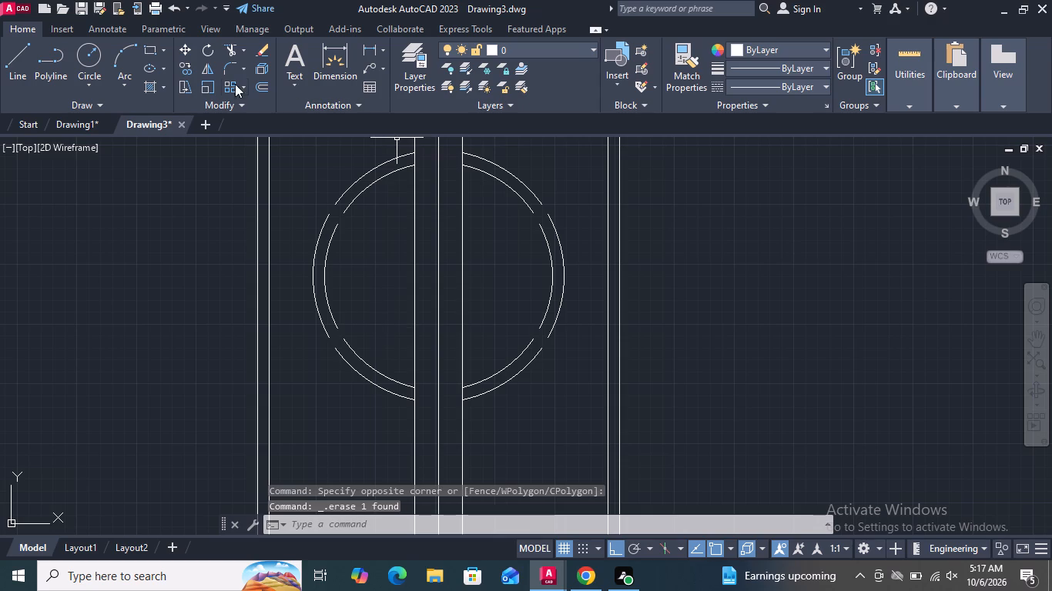
pyautogui.click(241, 49)
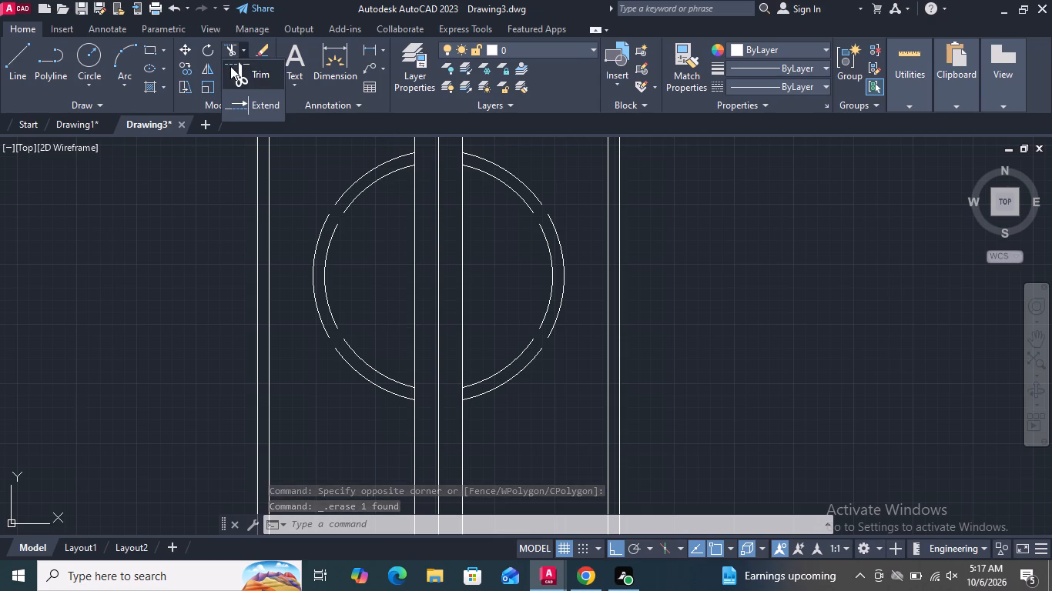
pyautogui.click(239, 98)
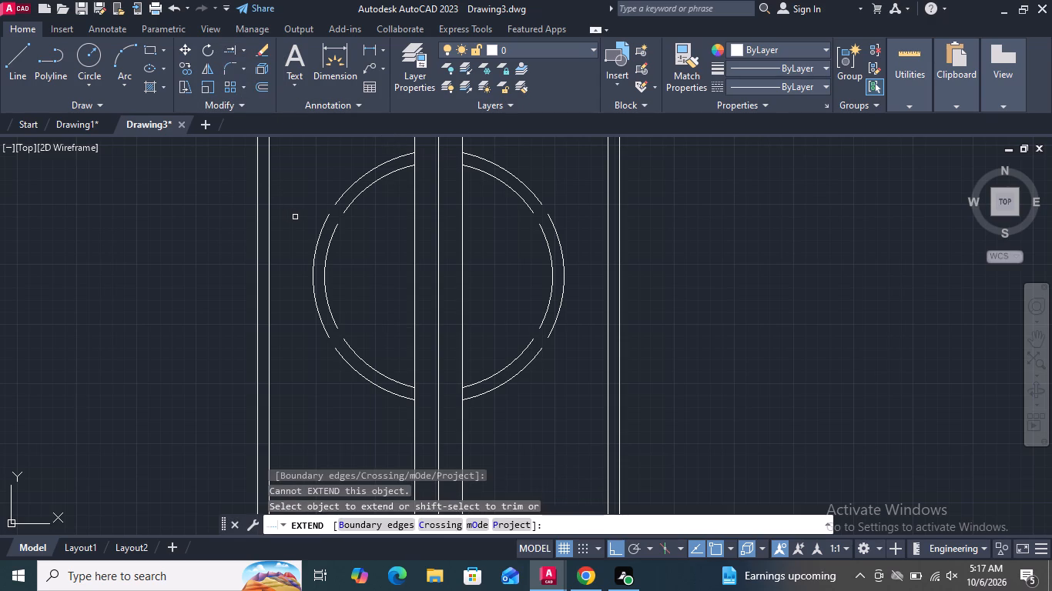
pyautogui.click(327, 221)
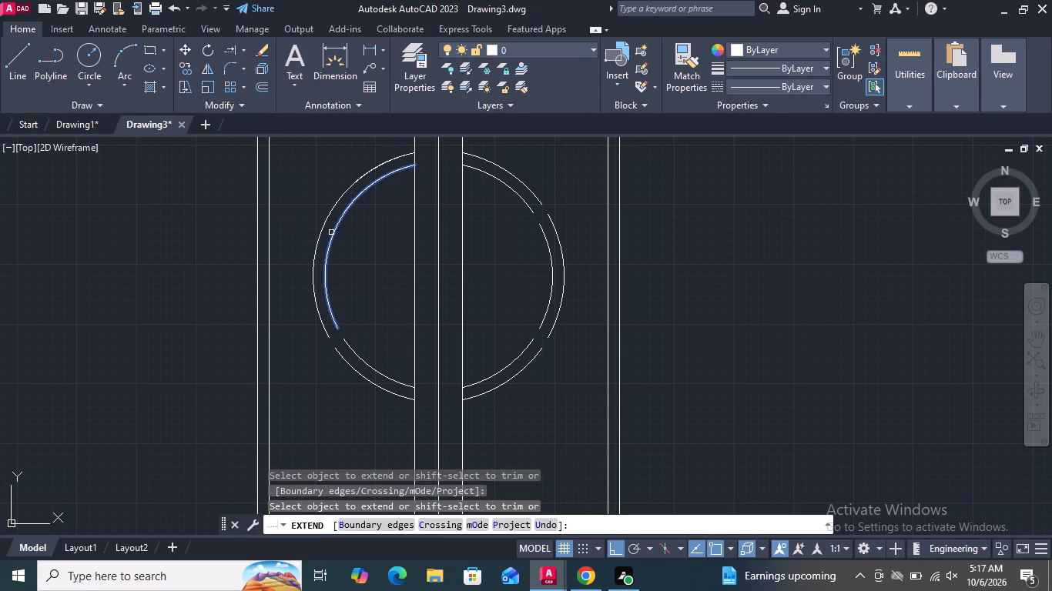
pyautogui.click(337, 231)
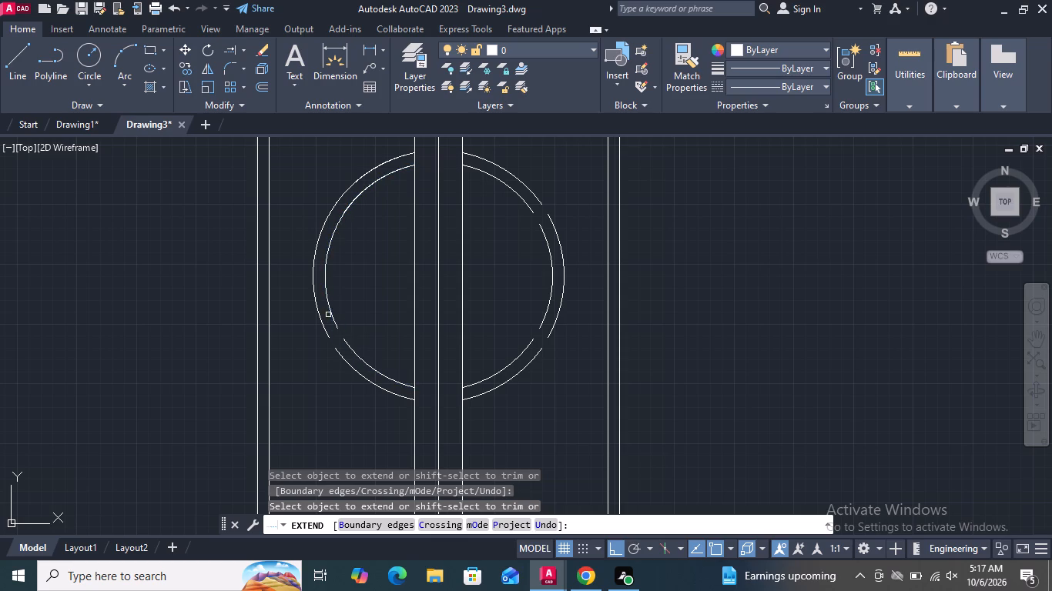
pyautogui.click(333, 312)
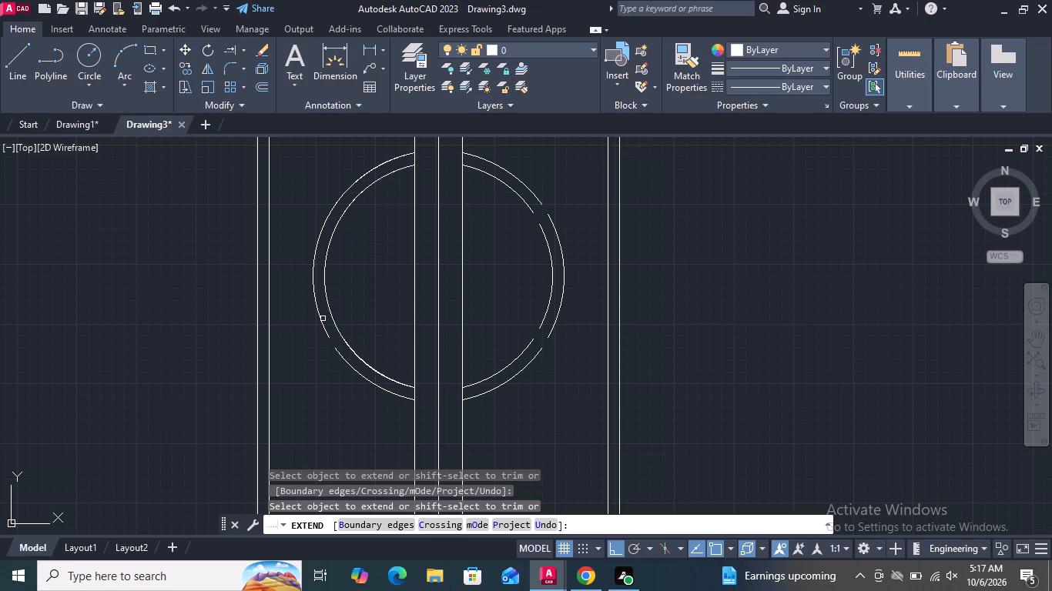
pyautogui.click(320, 320)
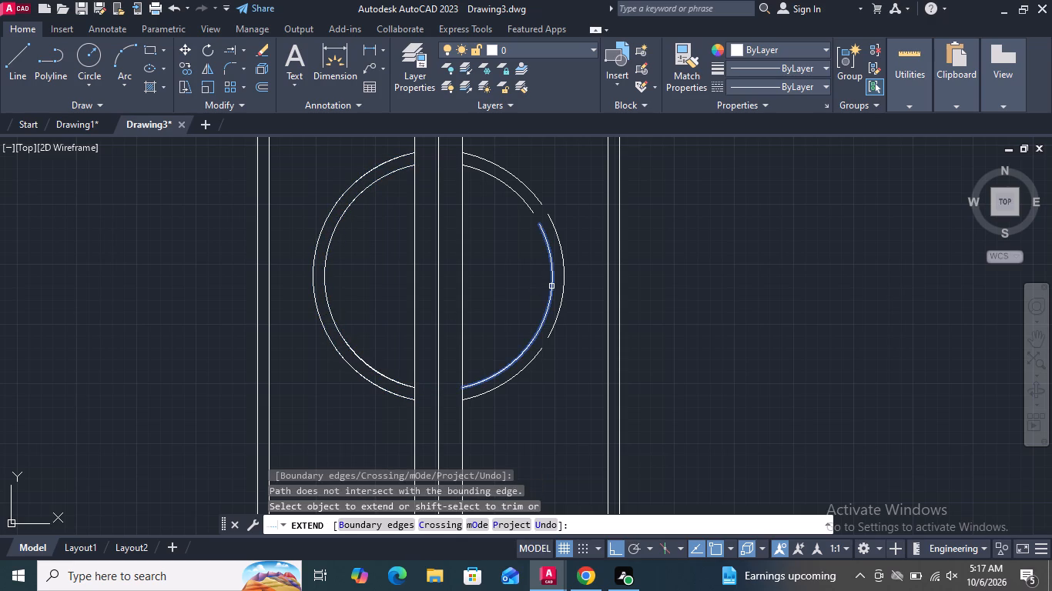
pyautogui.click(551, 285)
pyautogui.click(544, 235)
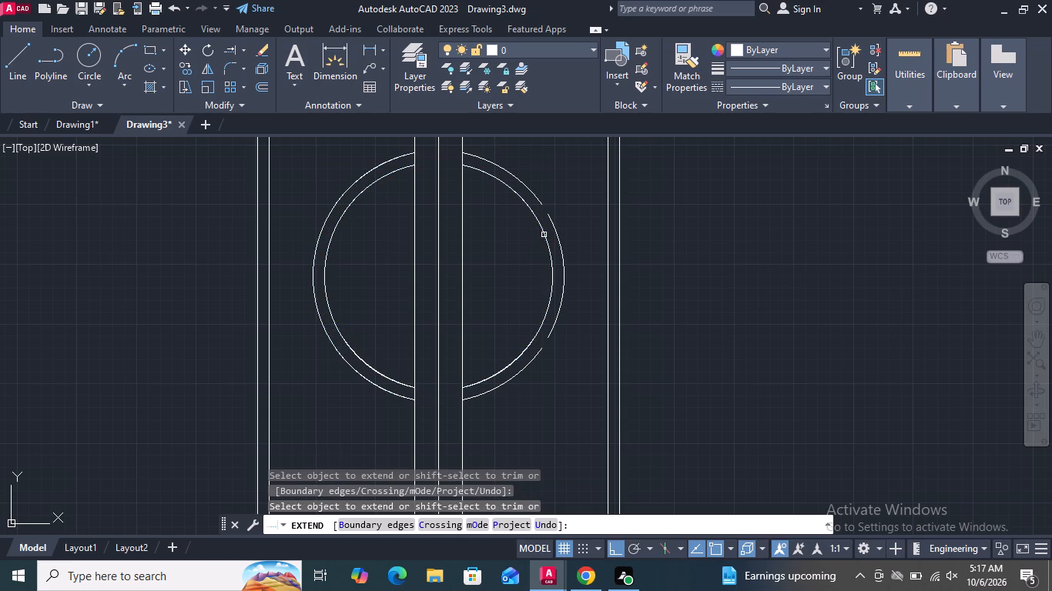
pyautogui.click(552, 227)
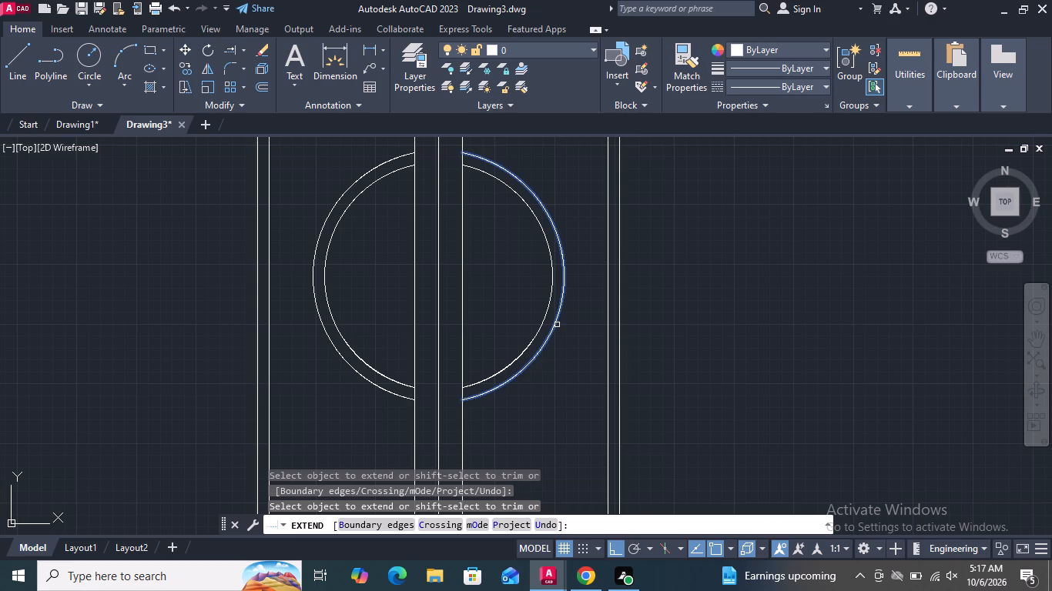
pyautogui.click(557, 325)
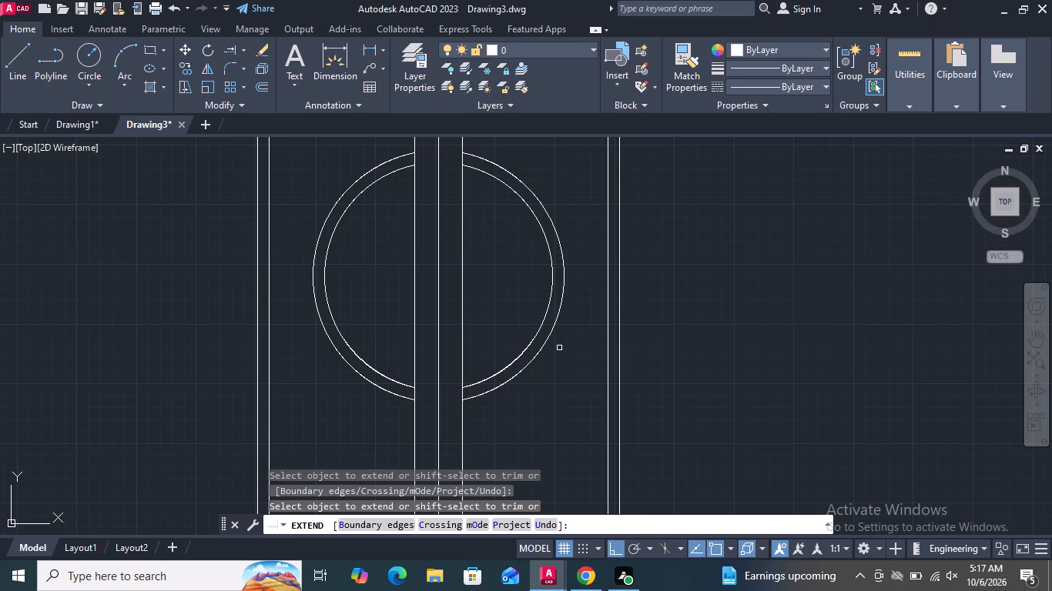
pyautogui.press('Return')
# Copy the central ring's left half horizontally from the ring centre to the inner frame's right side.
pyautogui.scroll(-1, 483, 326)
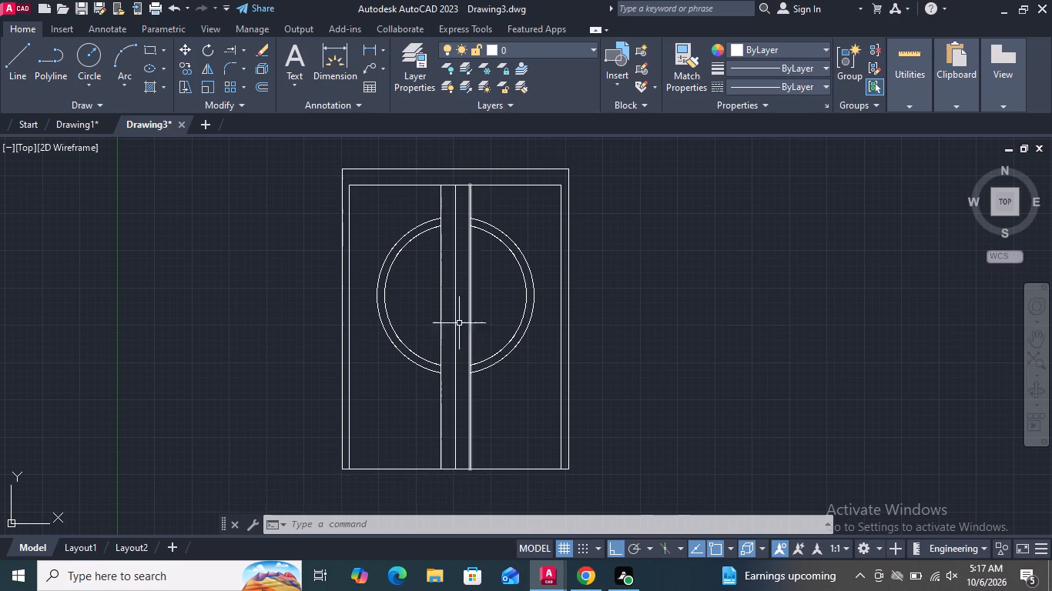
pyautogui.click(393, 309)
pyautogui.click(370, 298)
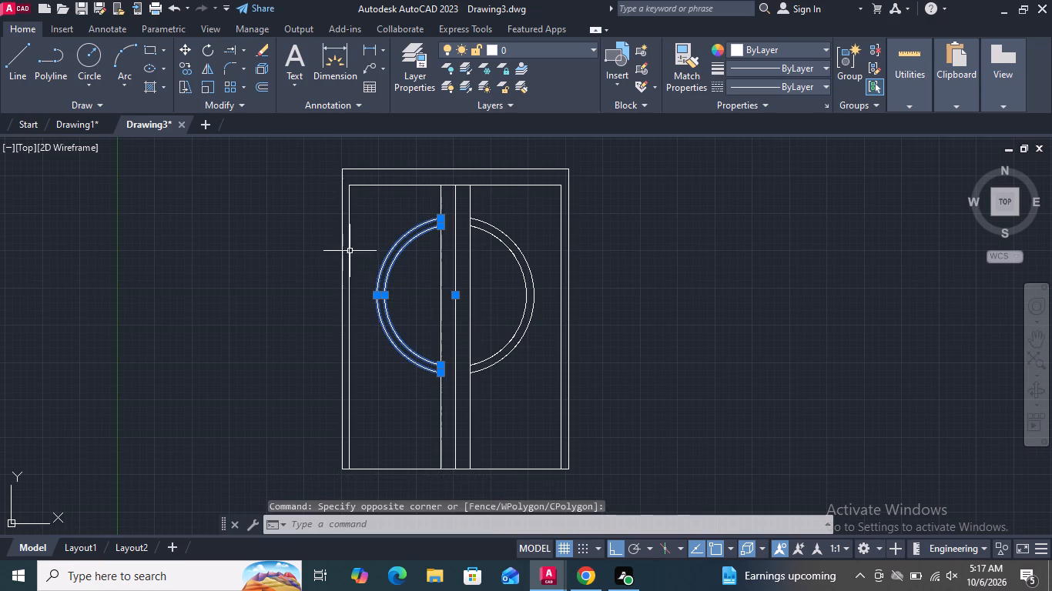
pyautogui.click(186, 63)
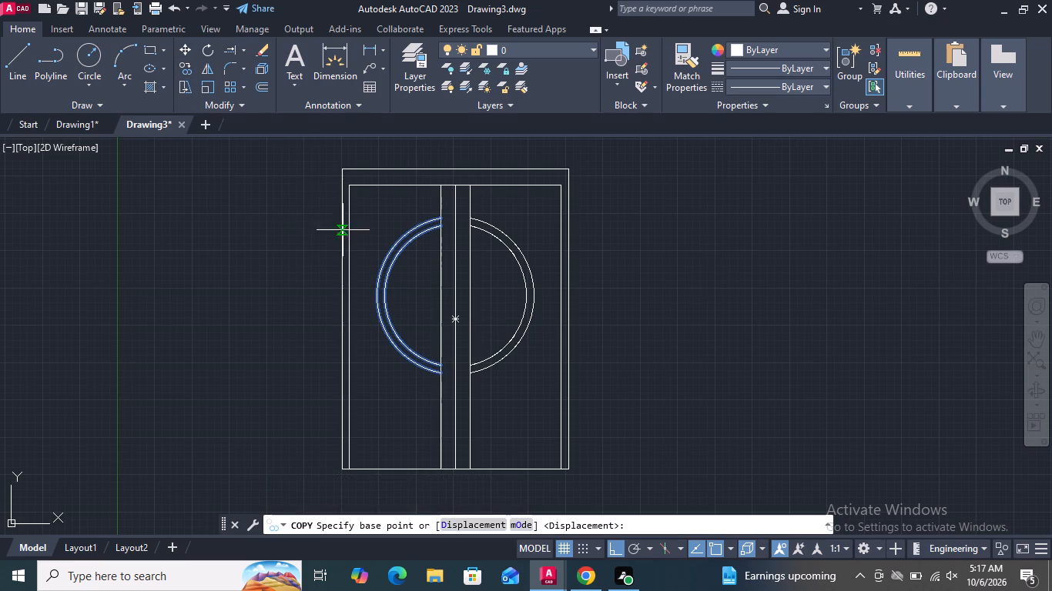
pyautogui.click(456, 295)
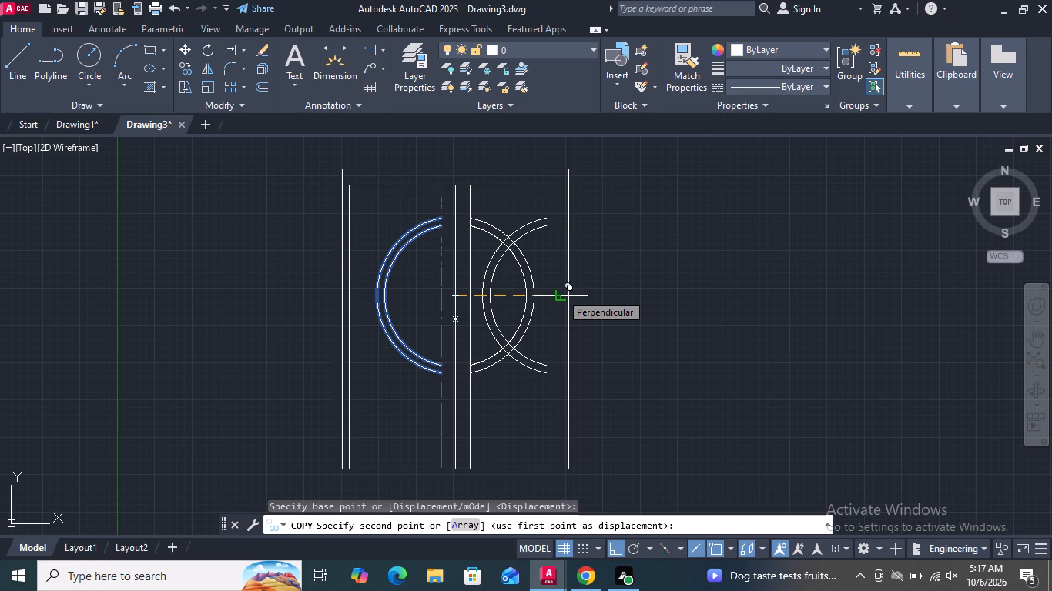
pyautogui.click(561, 292)
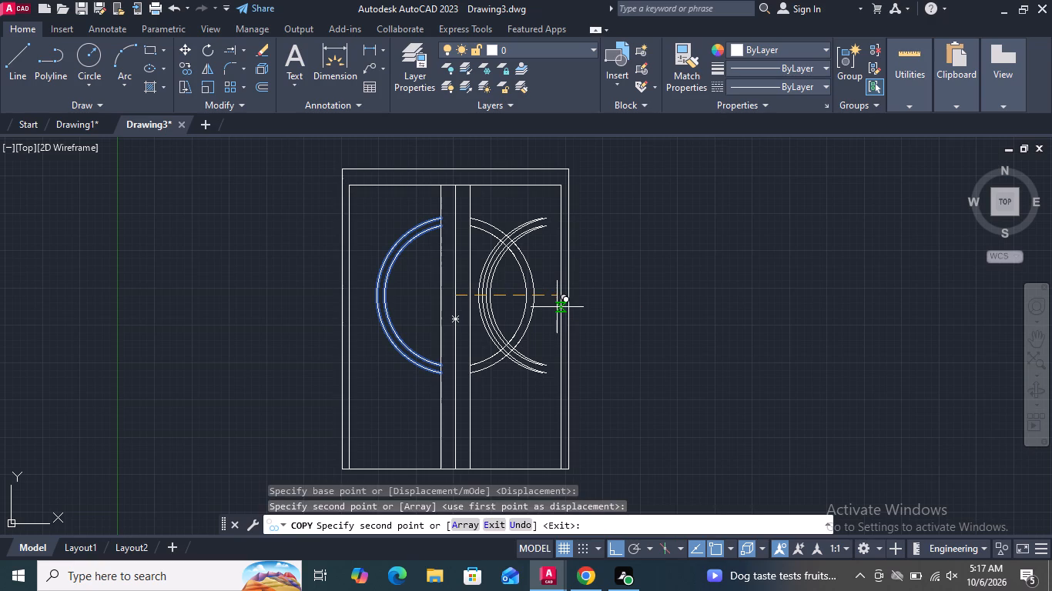
pyautogui.press('Return')
# Copy the central ring's right half horizontally from the ring centre to the inner frame's left side.
pyautogui.scroll(2, 521, 317)
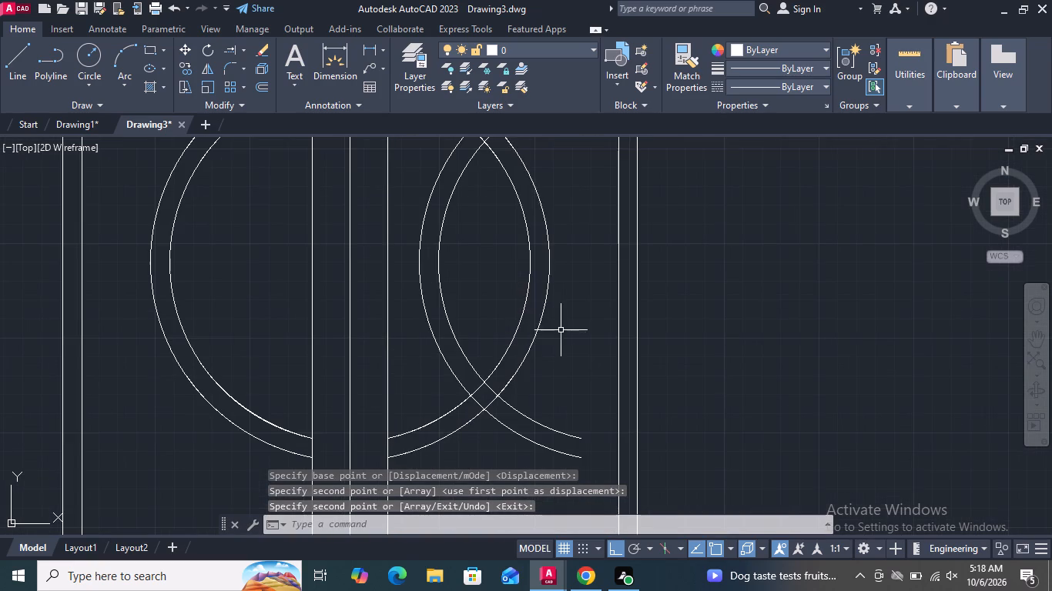
pyautogui.moveTo(561, 329); pyautogui.dragTo(551, 317)
pyautogui.click(508, 287)
pyautogui.scroll(-2, 508, 287)
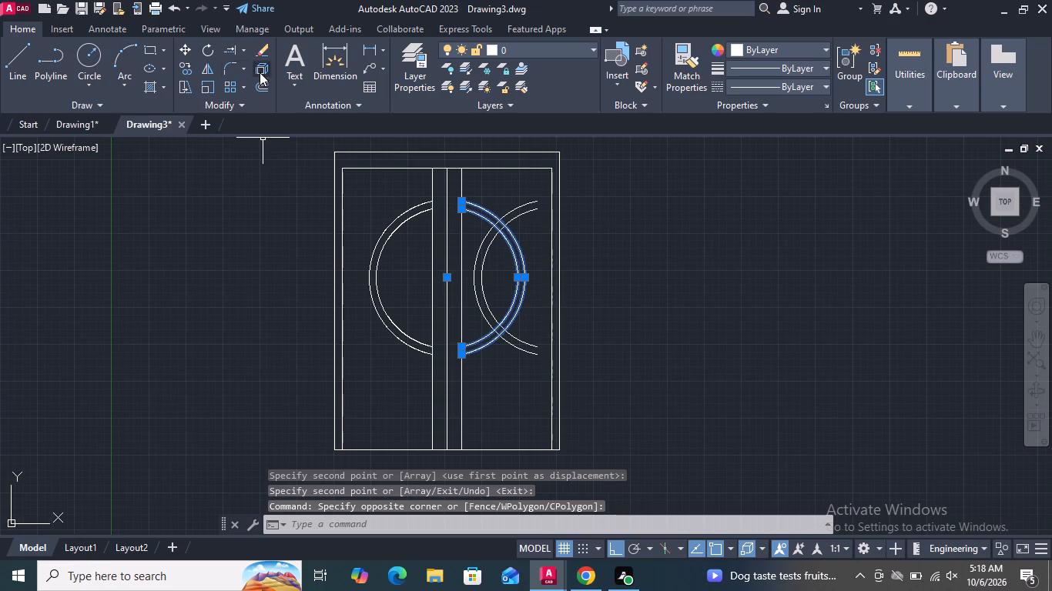
pyautogui.click(193, 65)
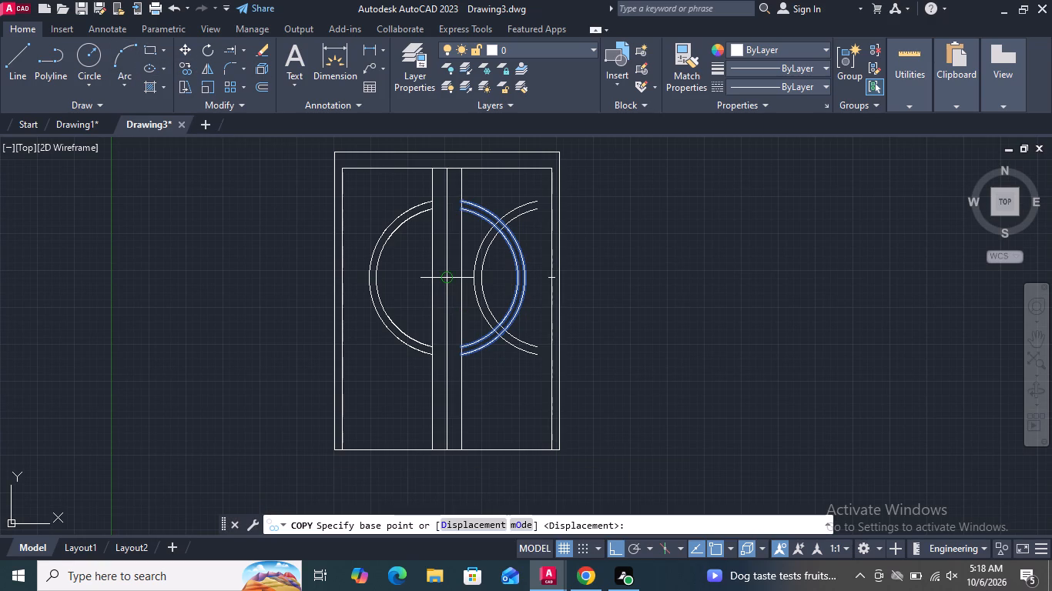
pyautogui.click(449, 276)
pyautogui.click(343, 276)
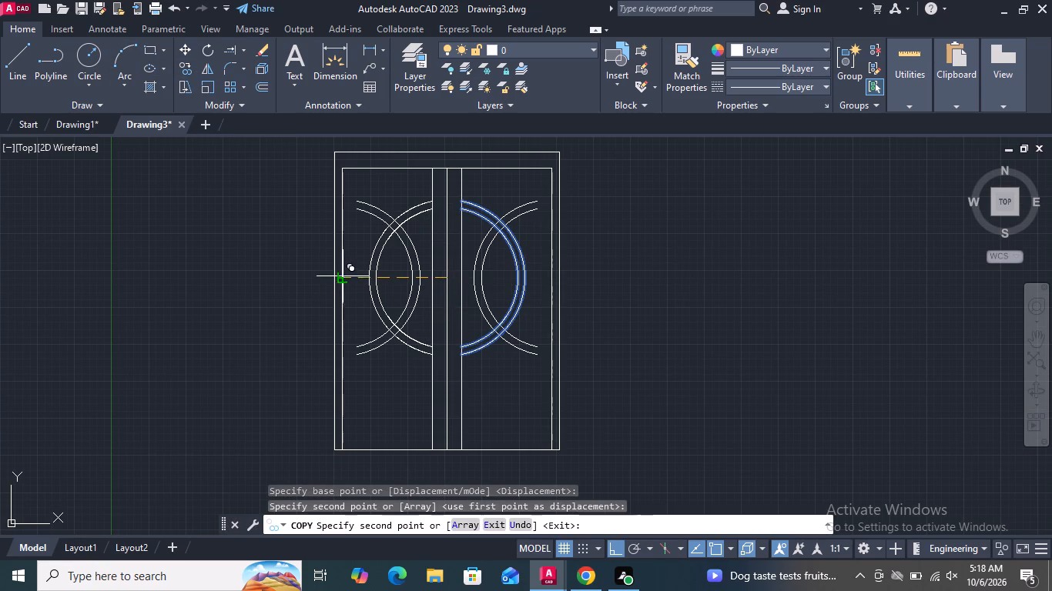
pyautogui.press('Return')
# Stretch the right side of the outer and inner frames inward about 0.9 inches, toward the right half ring's ends.
pyautogui.scroll(-2, 386, 293)
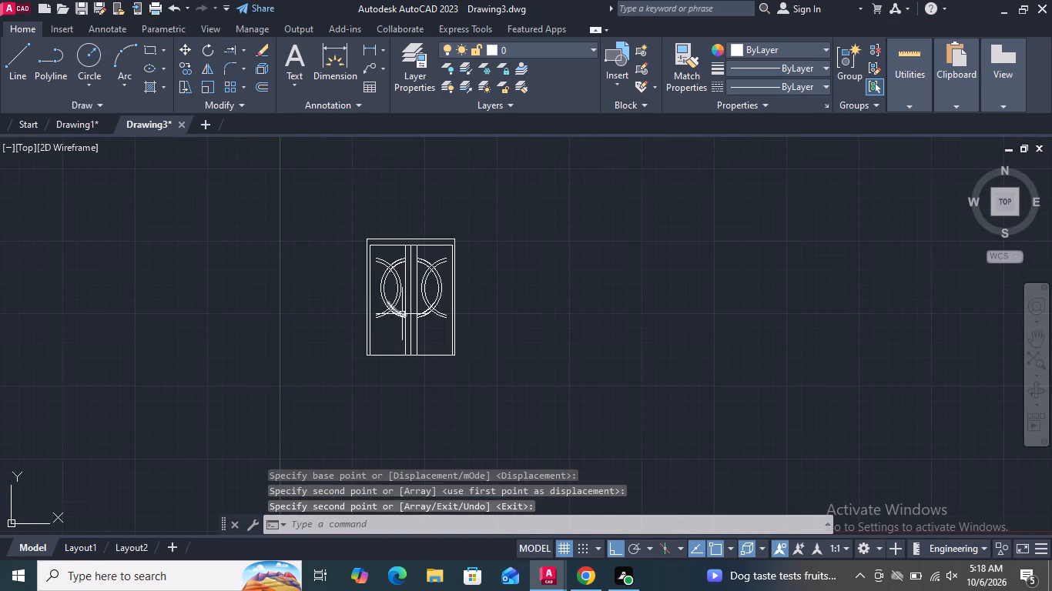
pyautogui.scroll(1, 454, 354)
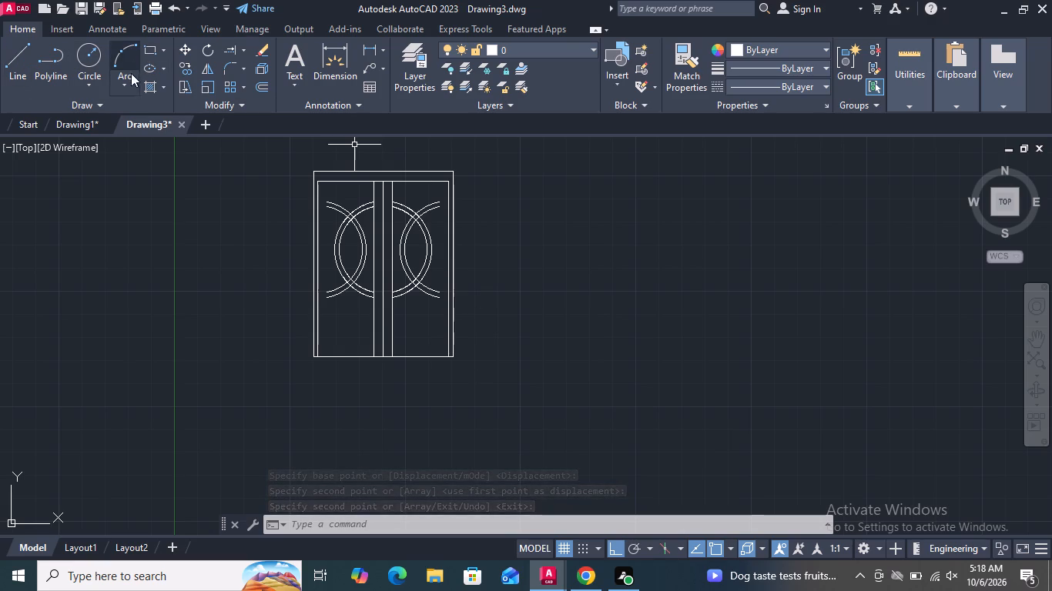
pyautogui.click(182, 86)
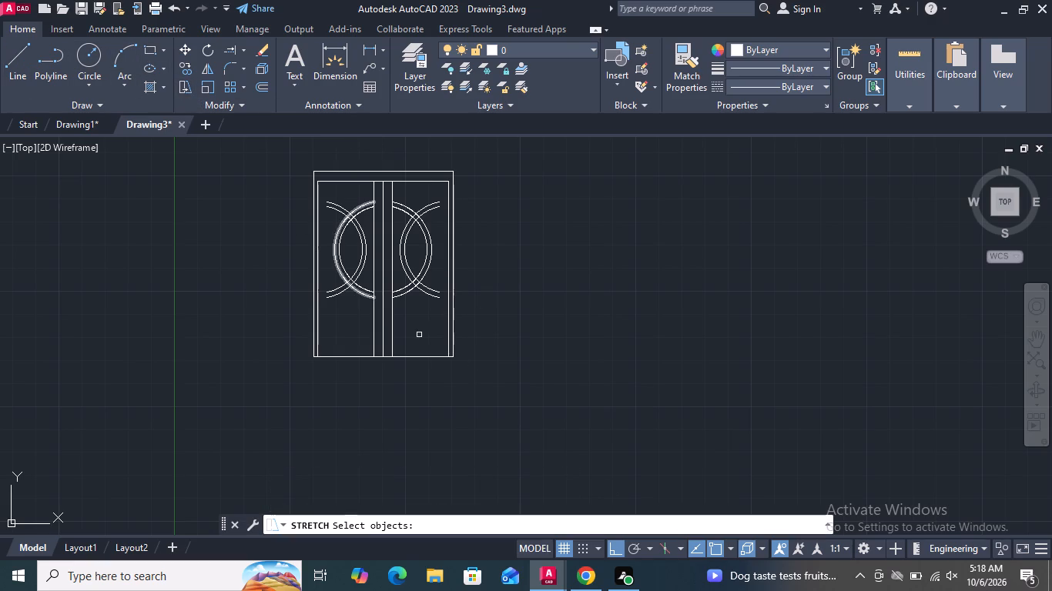
pyautogui.click(502, 392)
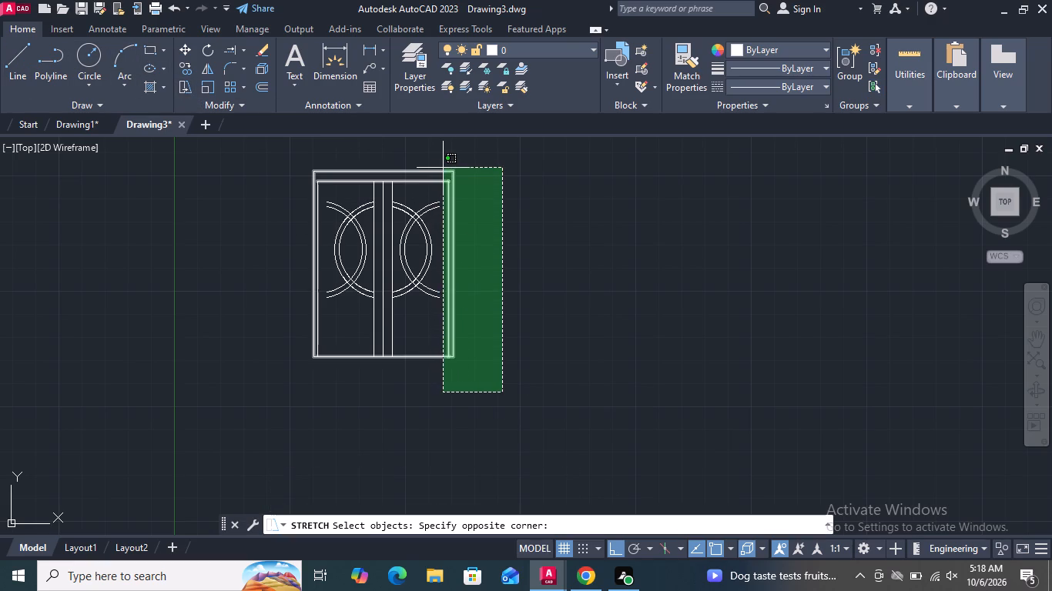
pyautogui.click(447, 165)
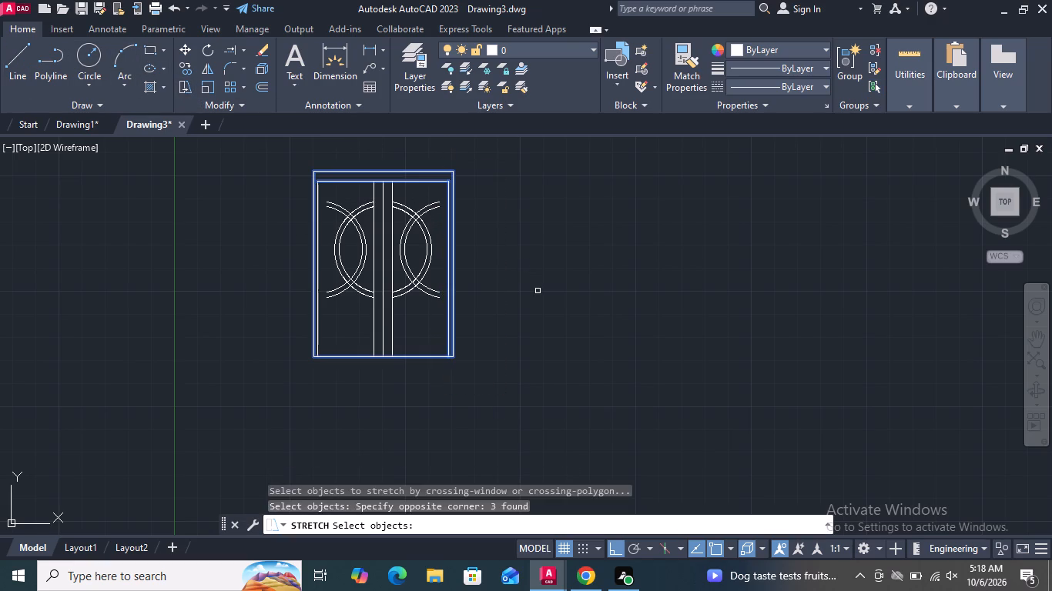
pyautogui.press('Return')
pyautogui.scroll(2, 419, 206)
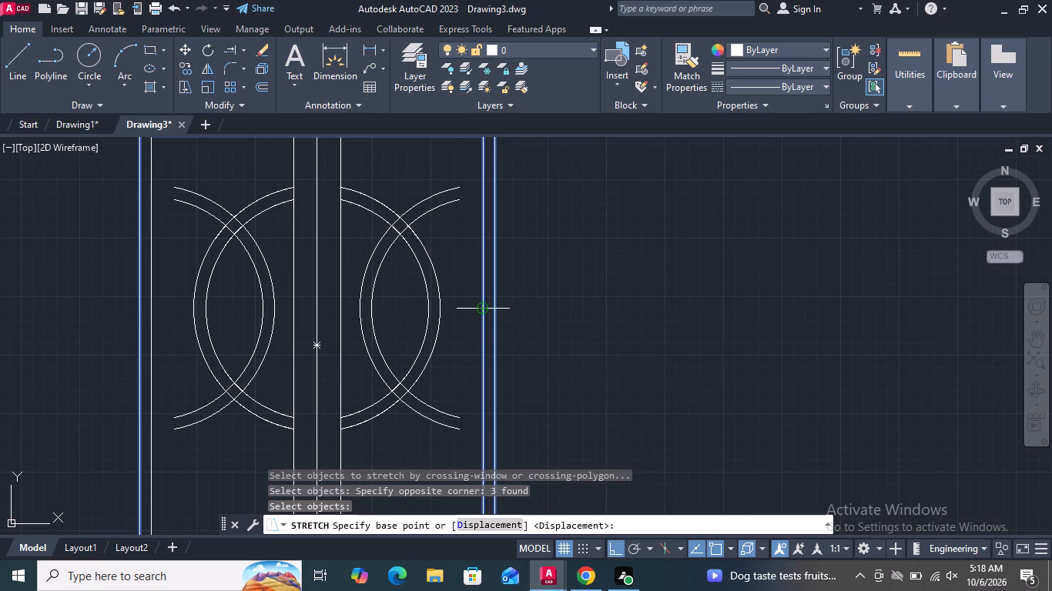
pyautogui.click(482, 306)
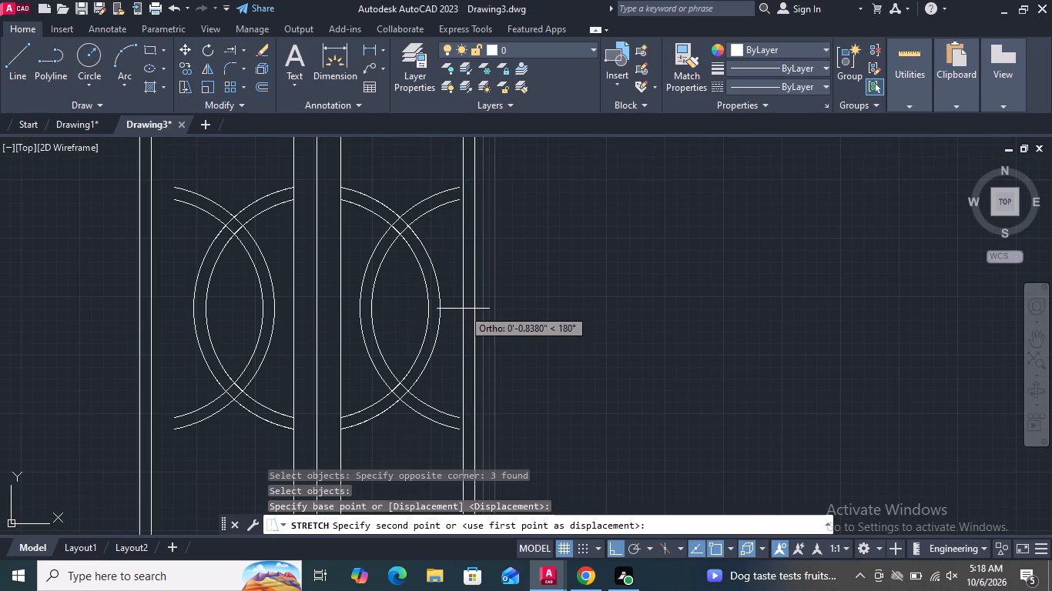
pyautogui.click(461, 308)
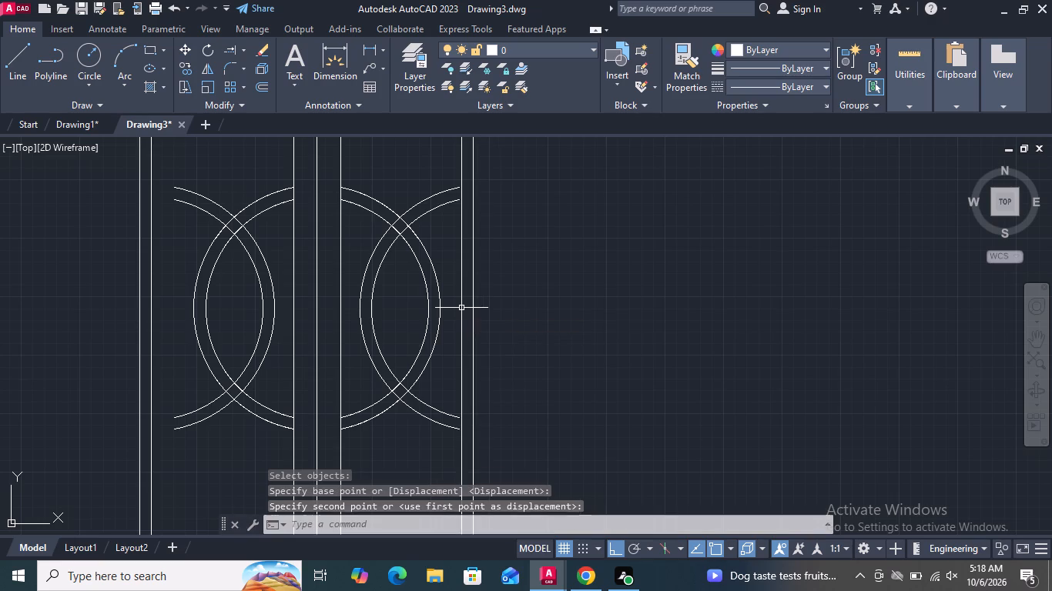
pyautogui.scroll(-1, 520, 288)
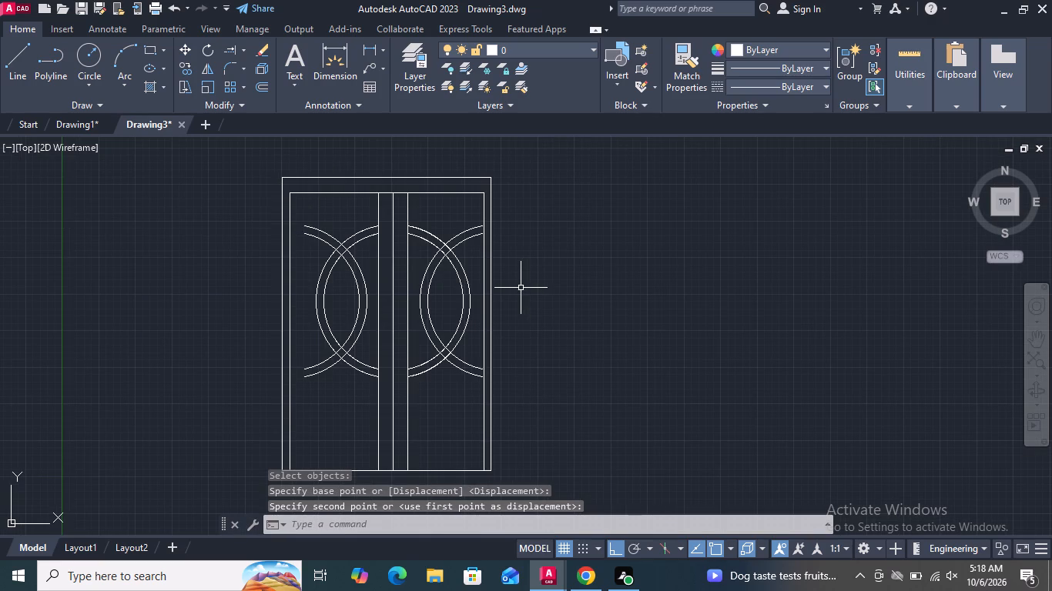
# Stretch the left side of the outer and inner frames inward, bringing the inner frame close to the left half ring's ends.
pyautogui.scroll(-1, 358, 162)
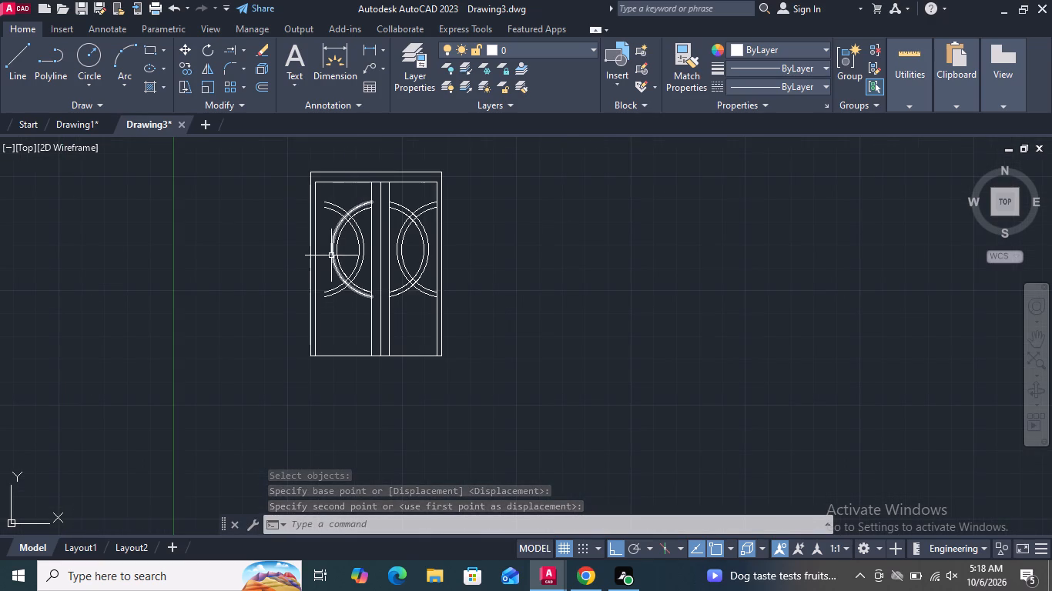
pyautogui.click(182, 85)
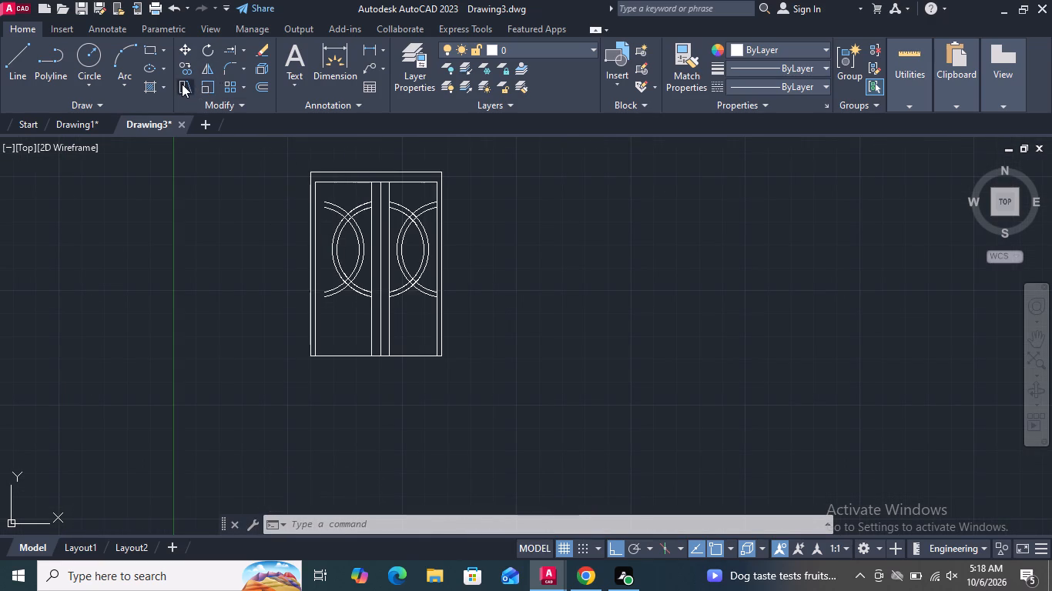
pyautogui.click(320, 366)
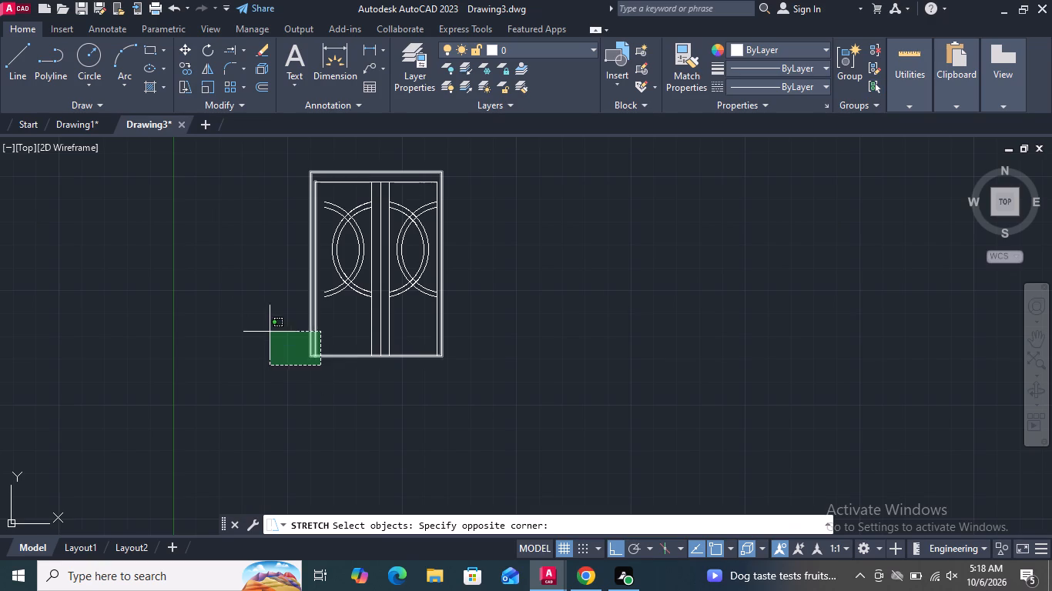
pyautogui.click(249, 158)
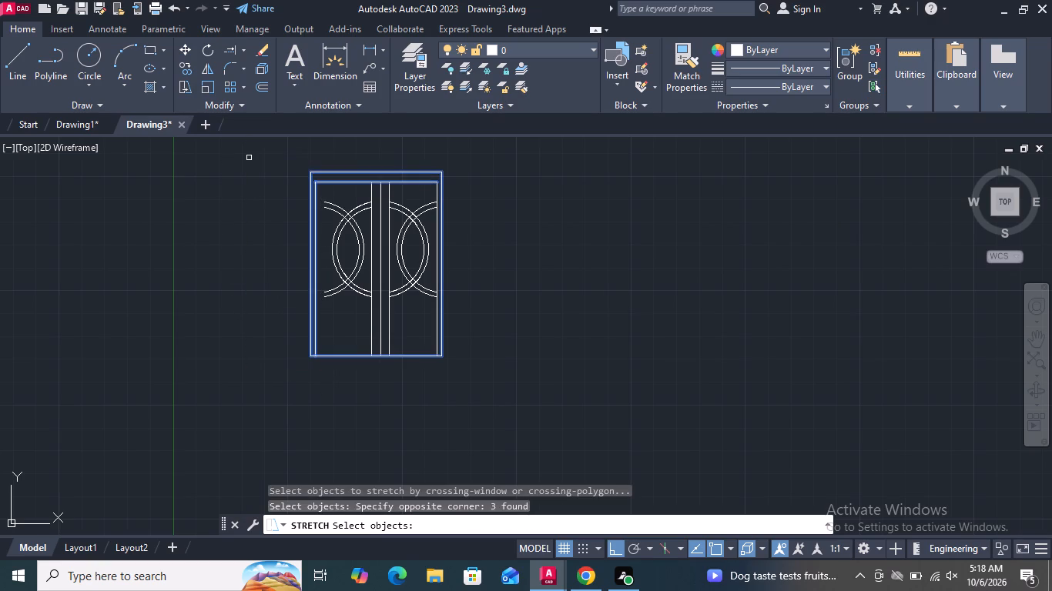
pyautogui.press('Return')
pyautogui.scroll(2, 320, 257)
pyautogui.moveTo(320, 243); pyautogui.dragTo(313, 315, button='middle')
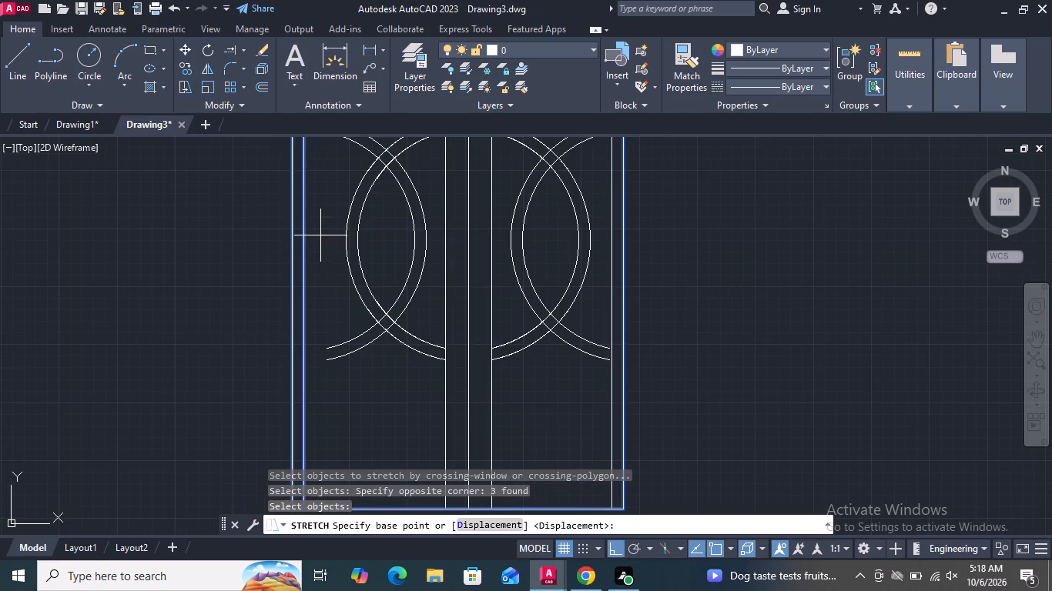
pyautogui.moveTo(313, 315); pyautogui.dragTo(312, 322, button='middle')
pyautogui.click(285, 352)
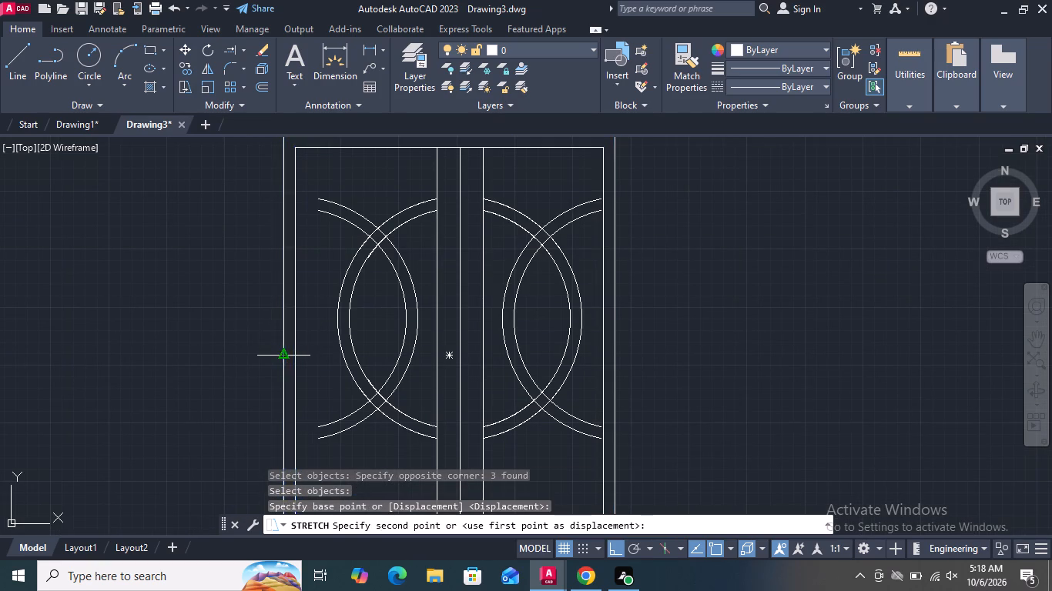
pyautogui.click(305, 349)
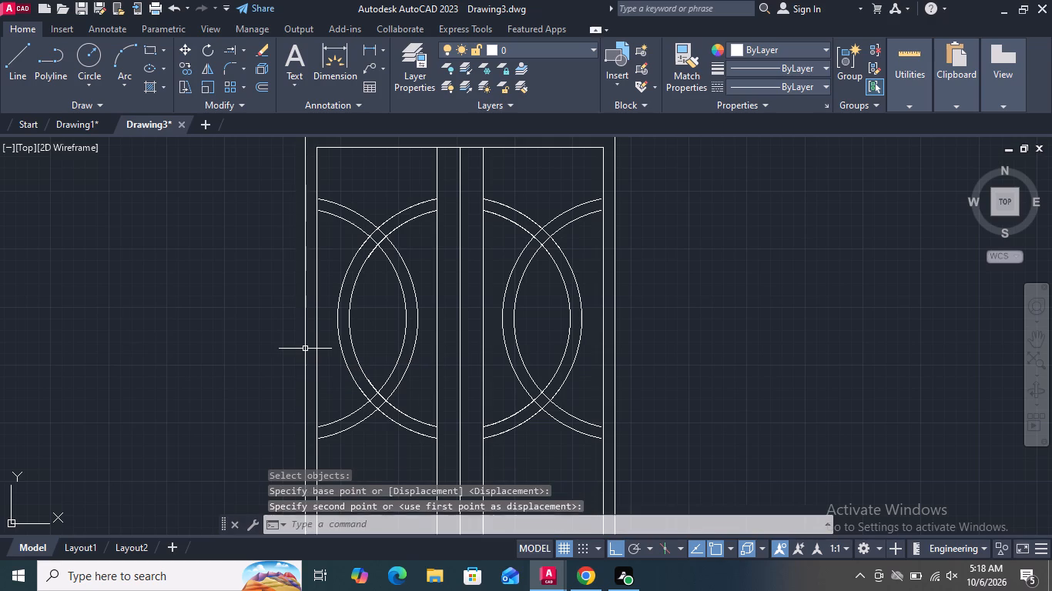
# Extend the upper and lower ends of both left half-ring arcs to the inner frame's left side.
pyautogui.scroll(3, 323, 180)
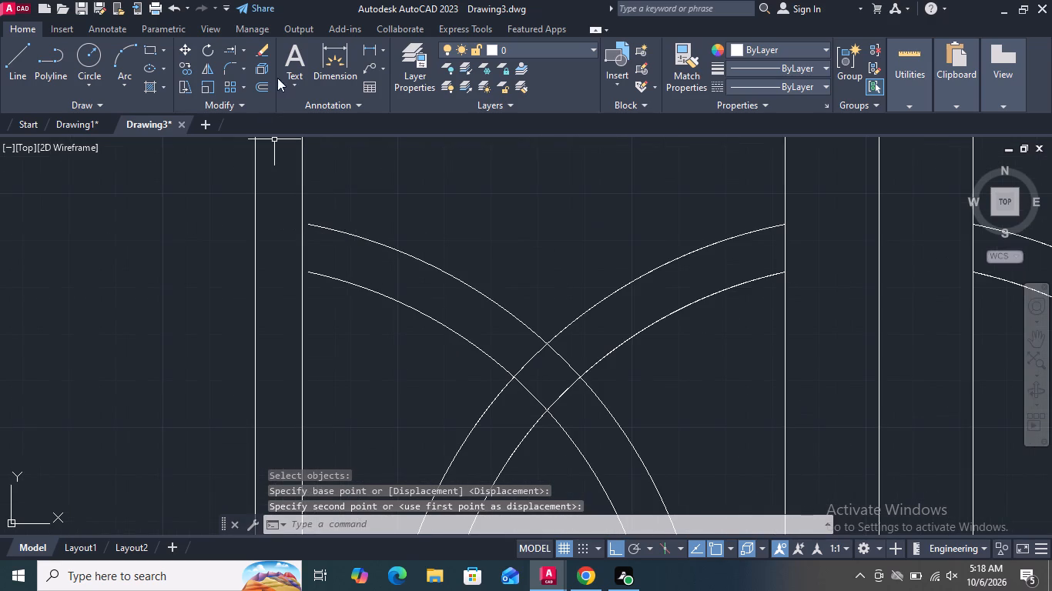
pyautogui.click(229, 46)
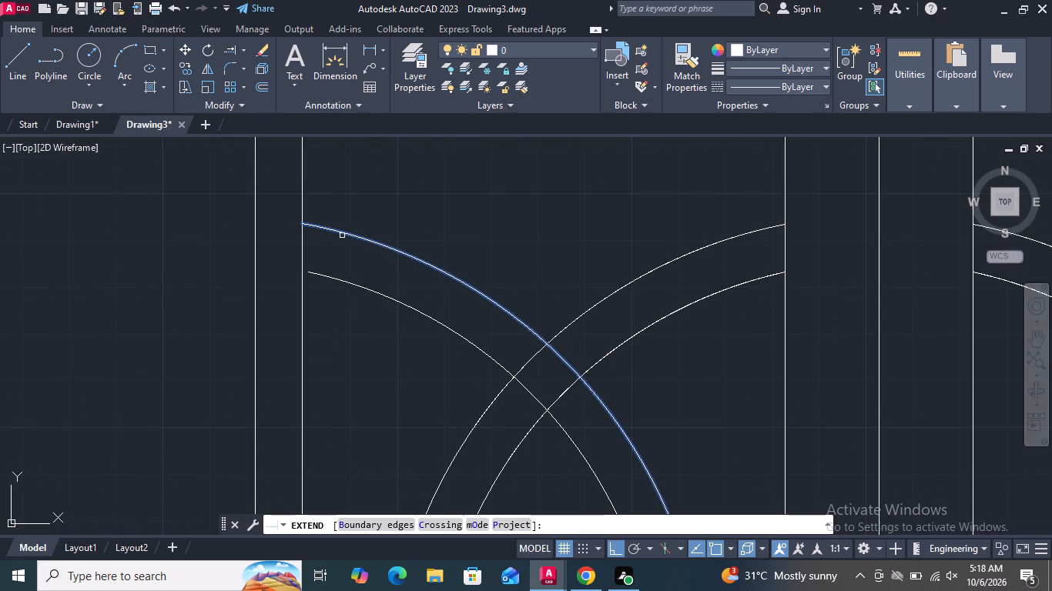
pyautogui.click(342, 233)
pyautogui.click(333, 280)
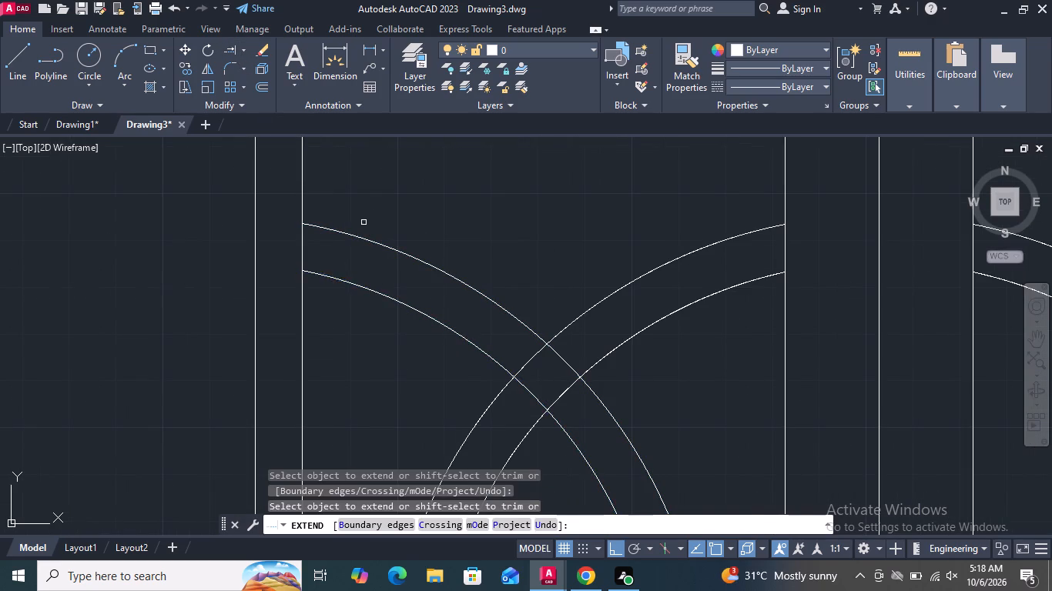
pyautogui.scroll(-3, 380, 198)
pyautogui.scroll(4, 383, 459)
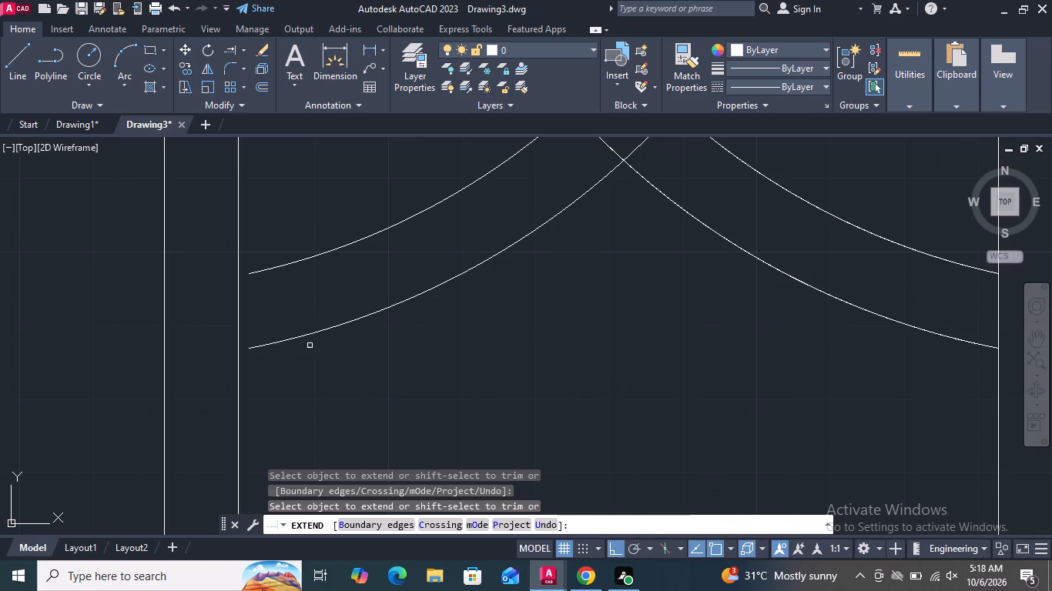
pyautogui.click(299, 338)
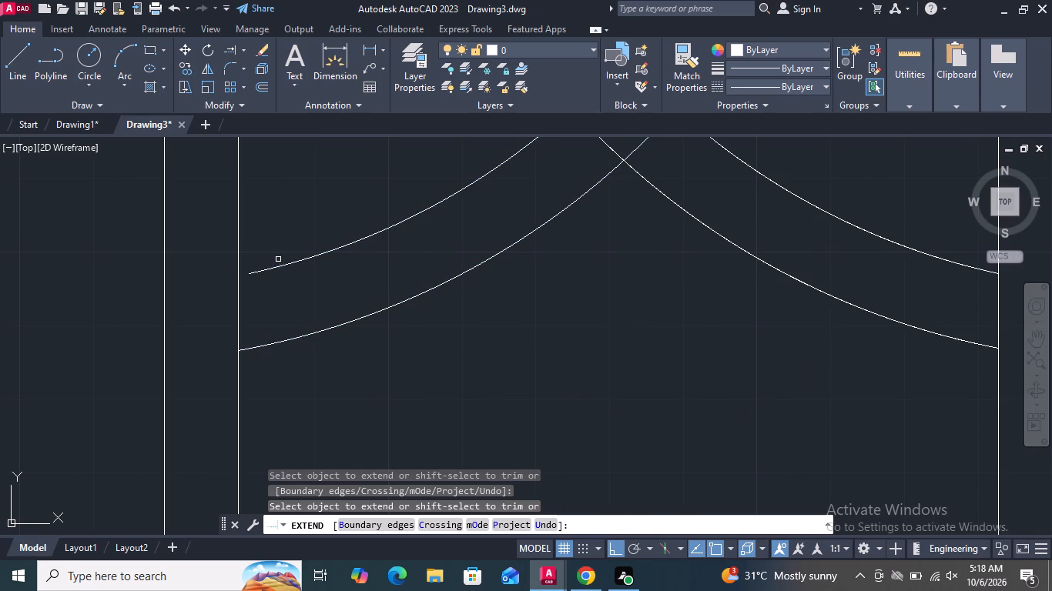
pyautogui.click(271, 268)
# Extend the lower and upper ends of both right half-ring arcs to the inner frame's right side.
pyautogui.scroll(-3, 240, 343)
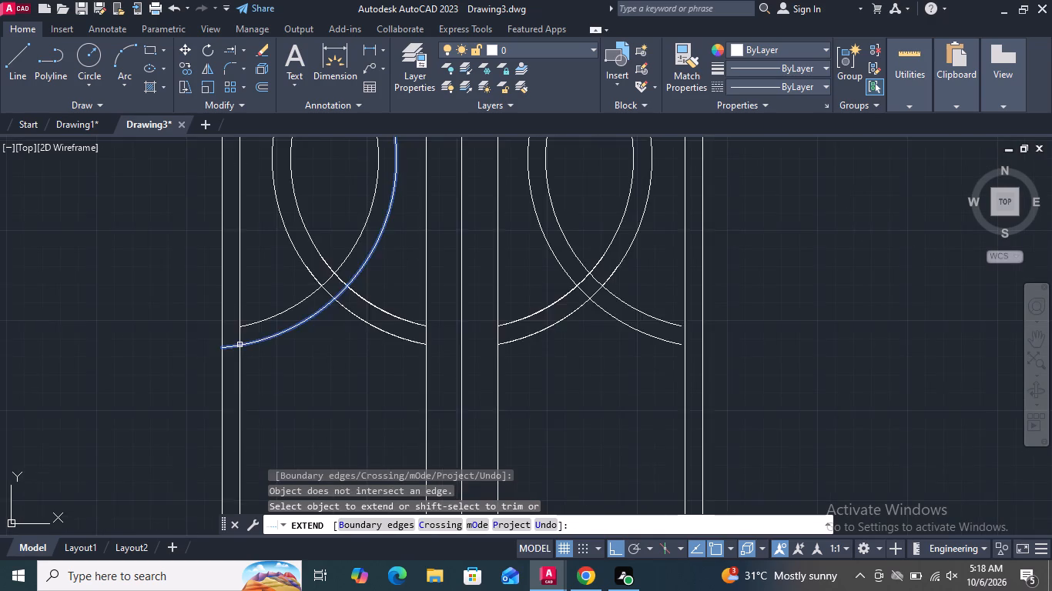
pyautogui.scroll(-1, 240, 345)
pyautogui.scroll(3, 514, 332)
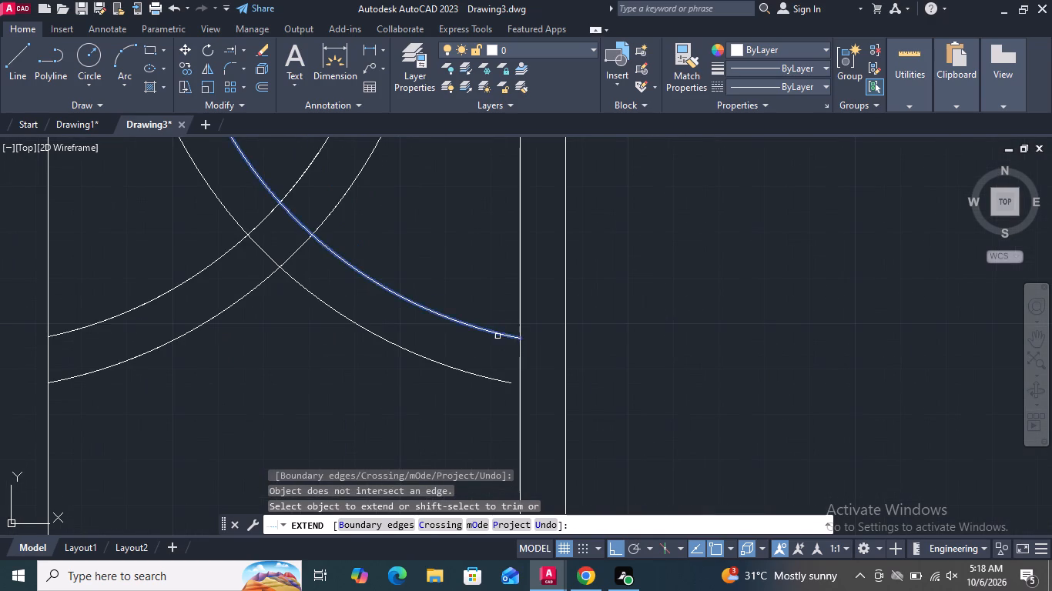
pyautogui.click(492, 332)
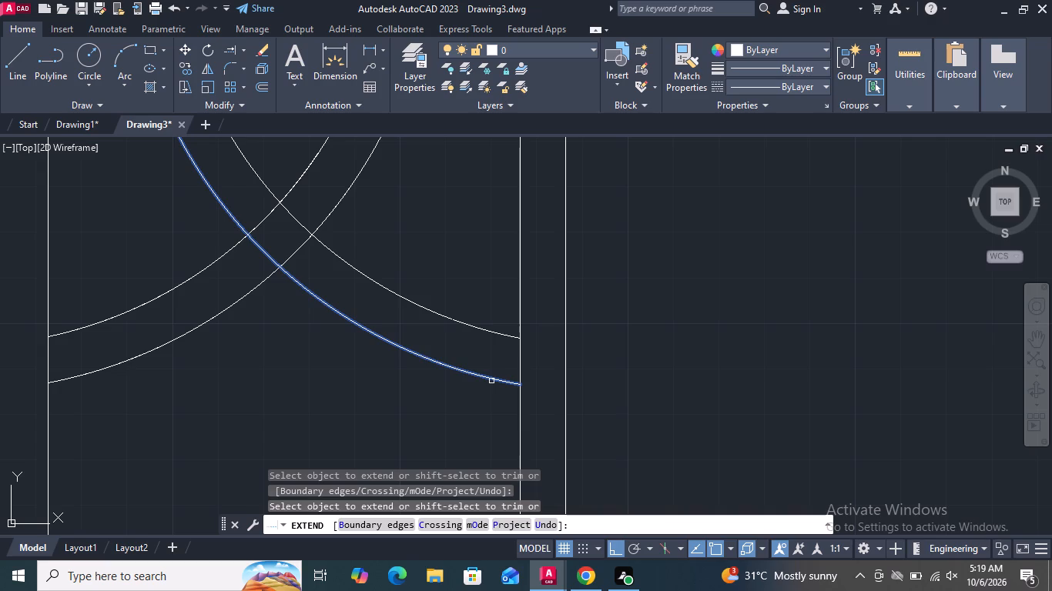
pyautogui.click(491, 380)
pyautogui.scroll(-3, 488, 406)
pyautogui.scroll(3, 477, 169)
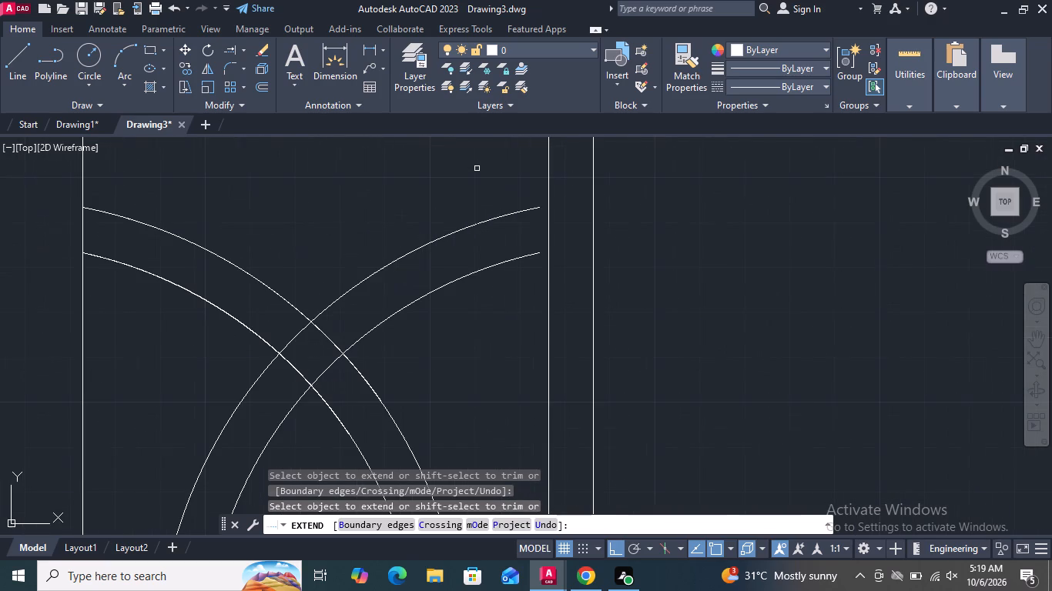
pyautogui.click(514, 214)
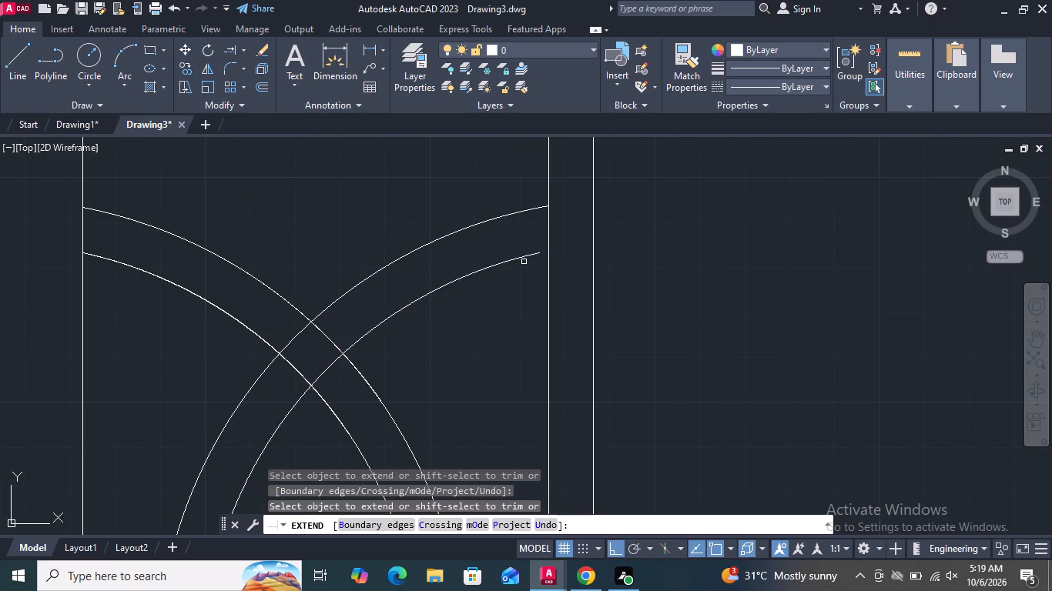
pyautogui.click(524, 259)
pyautogui.scroll(-3, 529, 249)
pyautogui.scroll(-1, 633, 256)
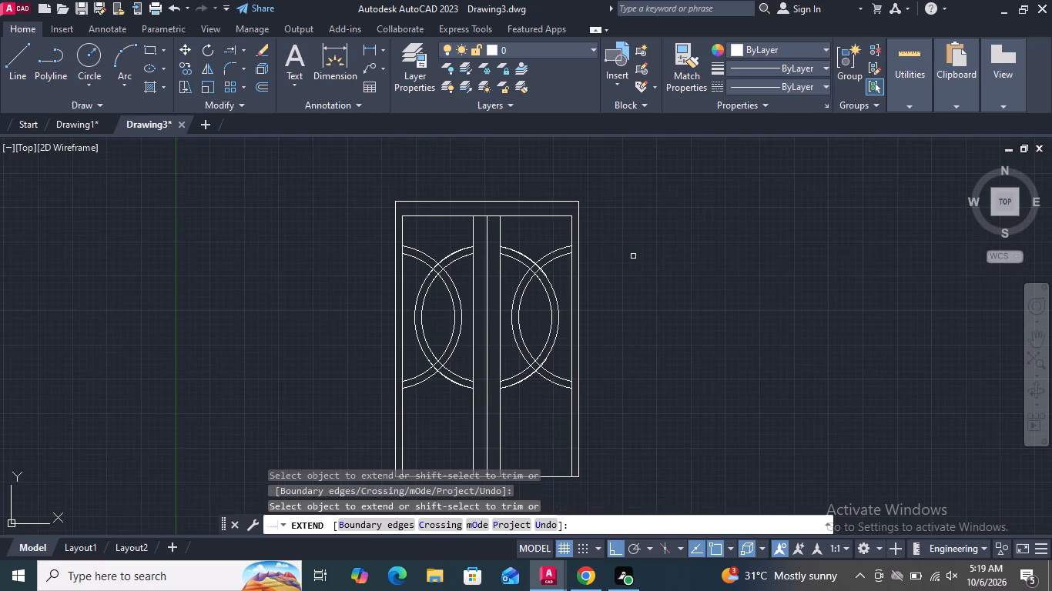
pyautogui.press('Return')
# Trim the short arc segments inside the upper ring crossing of the right door leaf.
pyautogui.scroll(-1, 633, 256)
pyautogui.moveTo(627, 259); pyautogui.dragTo(621, 192, button='middle')
pyautogui.moveTo(604, 202); pyautogui.dragTo(495, 227, button='middle')
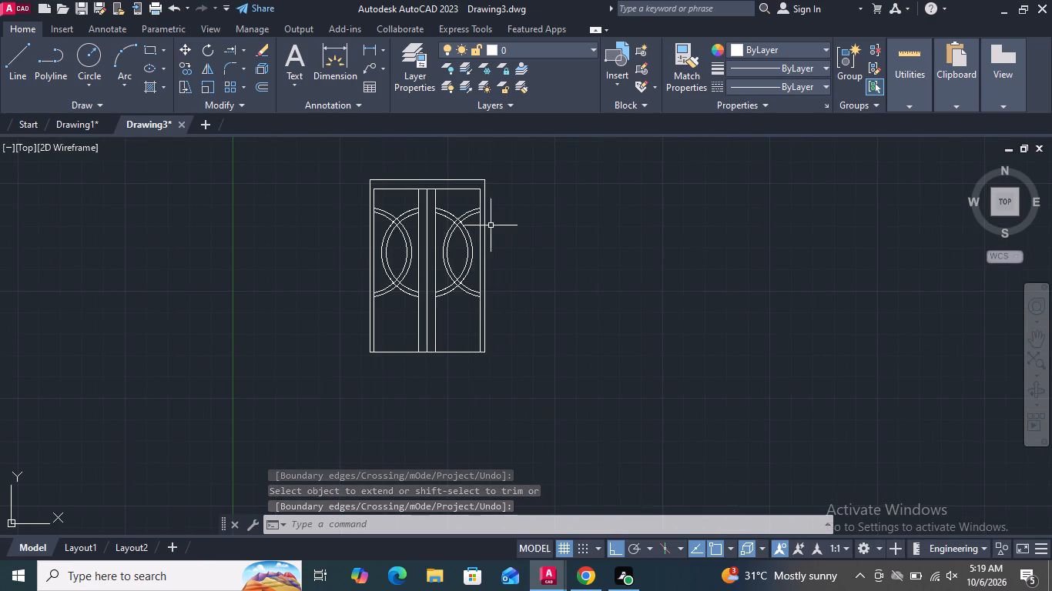
pyautogui.click(245, 51)
pyautogui.click(254, 79)
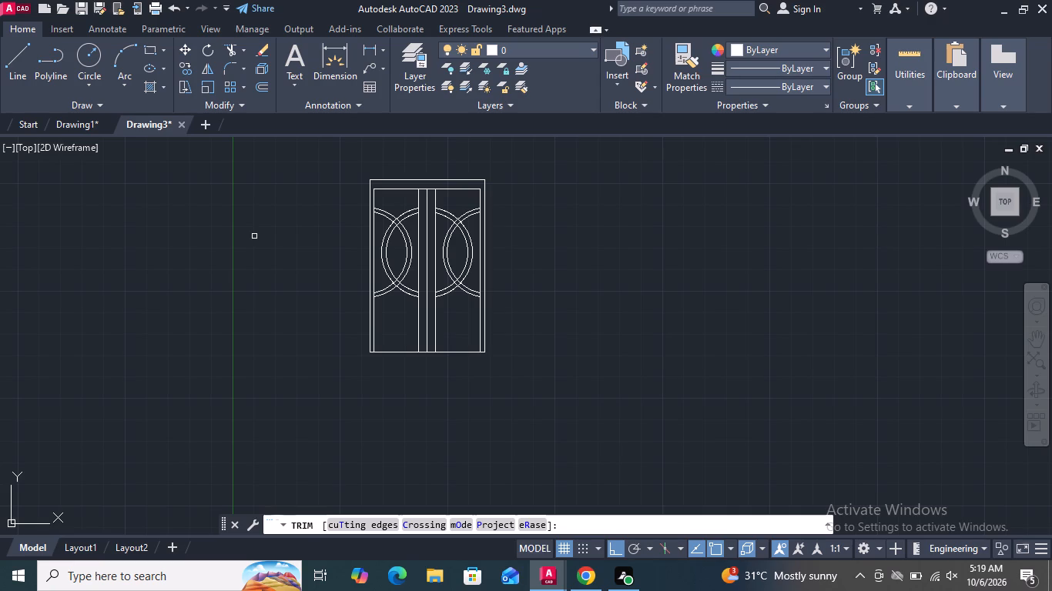
pyautogui.scroll(5, 443, 212)
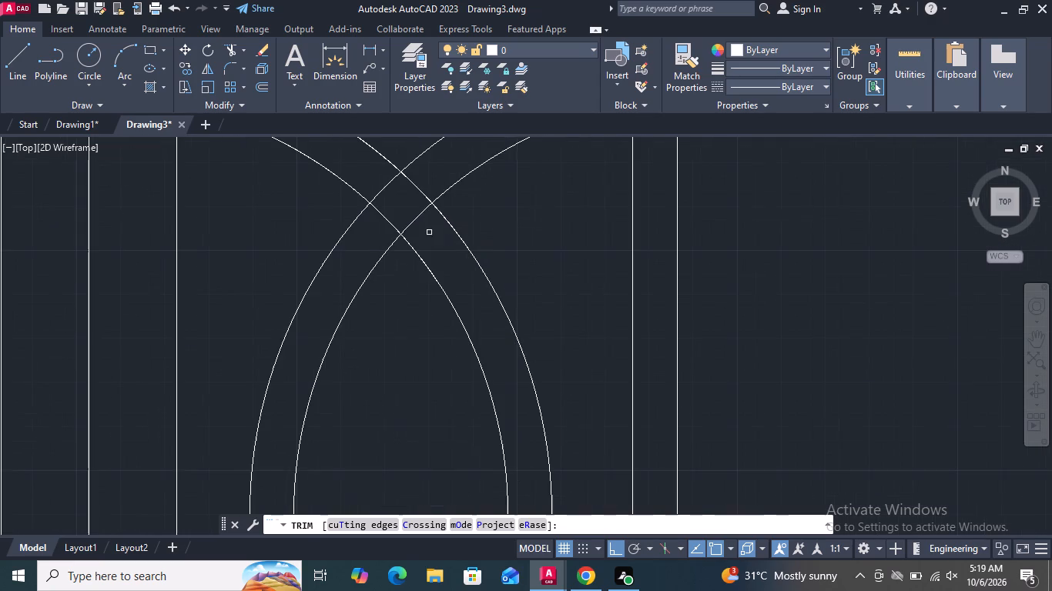
pyautogui.moveTo(410, 199); pyautogui.dragTo(410, 279, button='middle')
pyautogui.moveTo(428, 252); pyautogui.dragTo(412, 263)
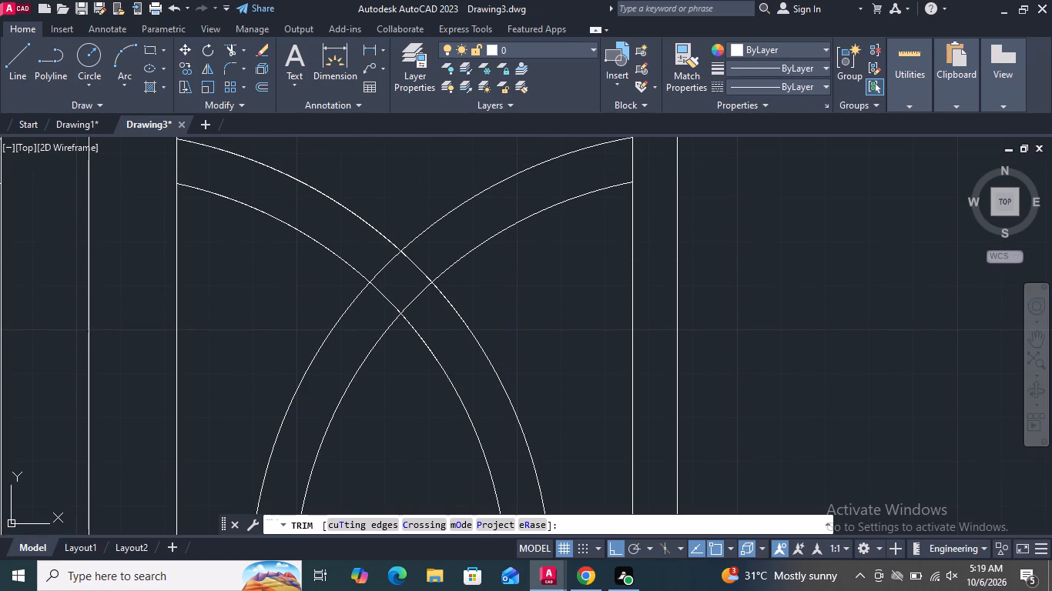
pyautogui.moveTo(412, 263); pyautogui.dragTo(374, 305)
pyautogui.click(383, 266)
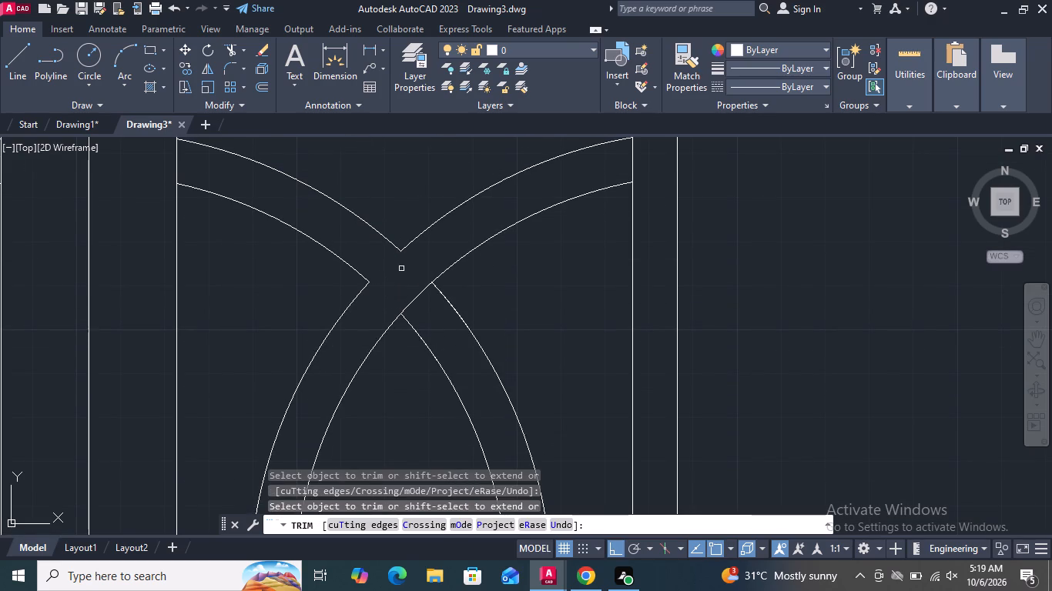
# Trim the short arc segments inside the upper ring crossing of the left door leaf, keeping only the lower-left segment.
pyautogui.scroll(-2, 404, 269)
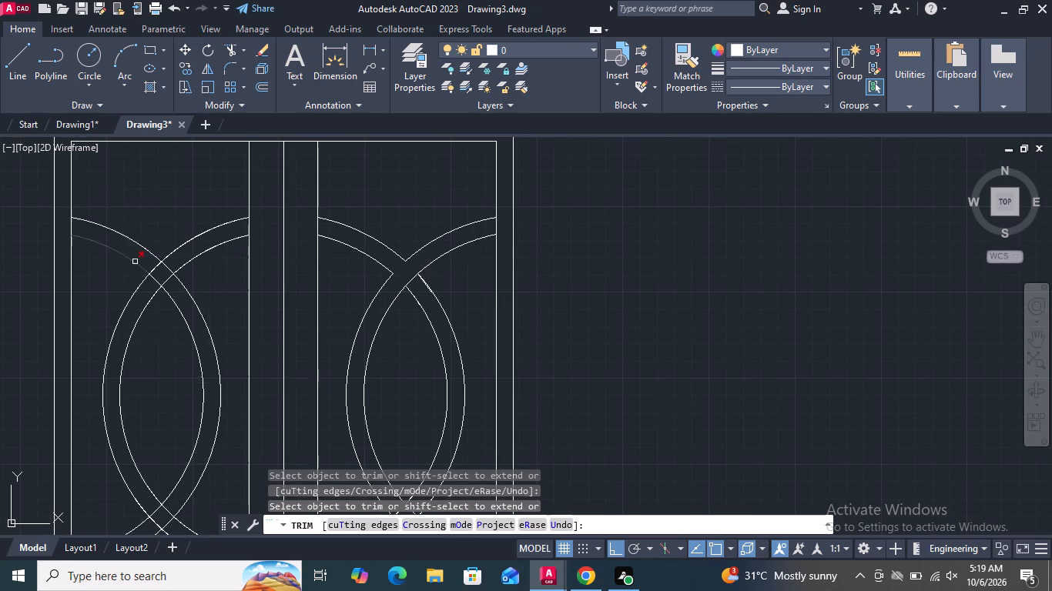
pyautogui.scroll(2, 135, 261)
pyautogui.click(187, 276)
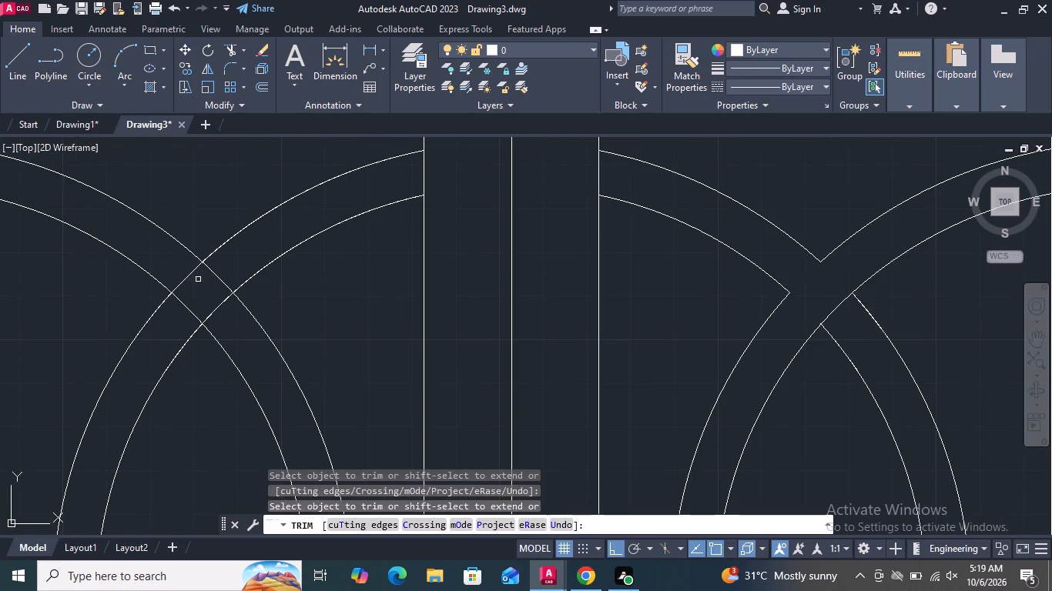
pyautogui.click(191, 273)
pyautogui.click(217, 275)
pyautogui.click(216, 307)
pyautogui.click(216, 309)
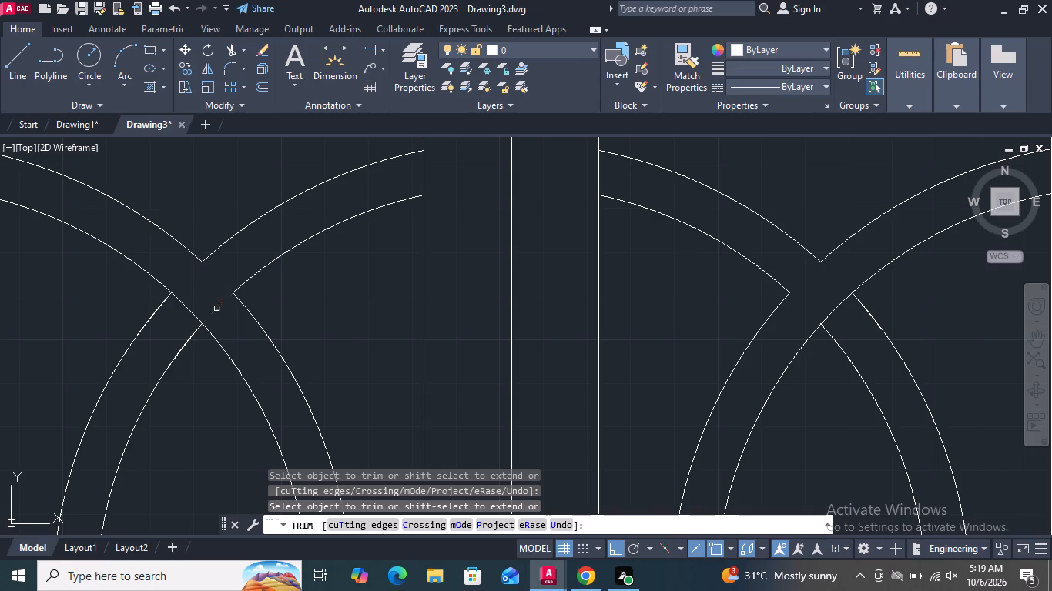
# Trim the short arc segments inside the lower ring crossing of the left door leaf, keeping only the lower-right segment.
pyautogui.scroll(-3, 236, 269)
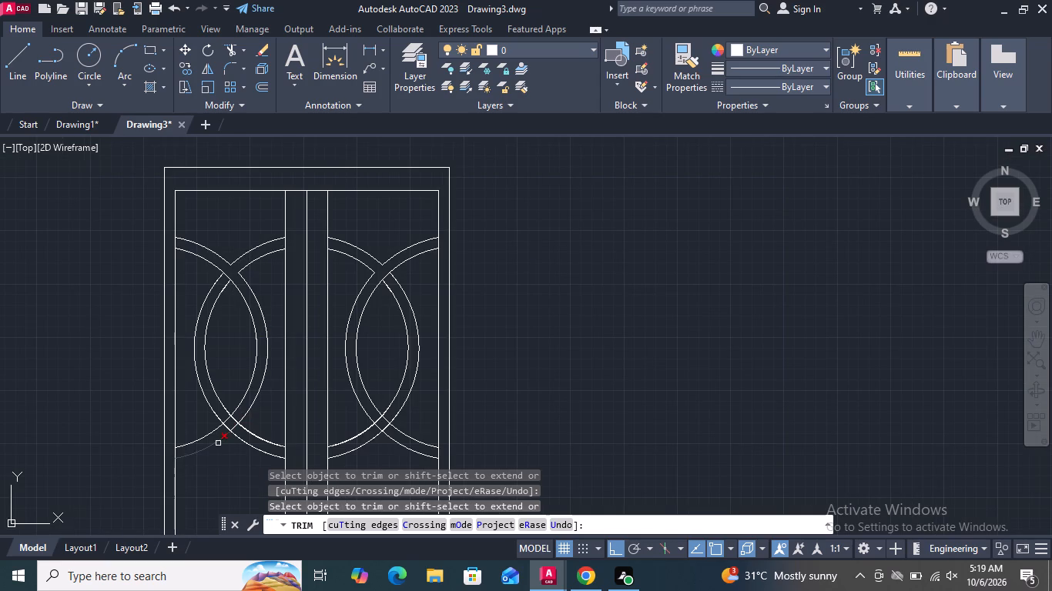
pyautogui.scroll(3, 218, 443)
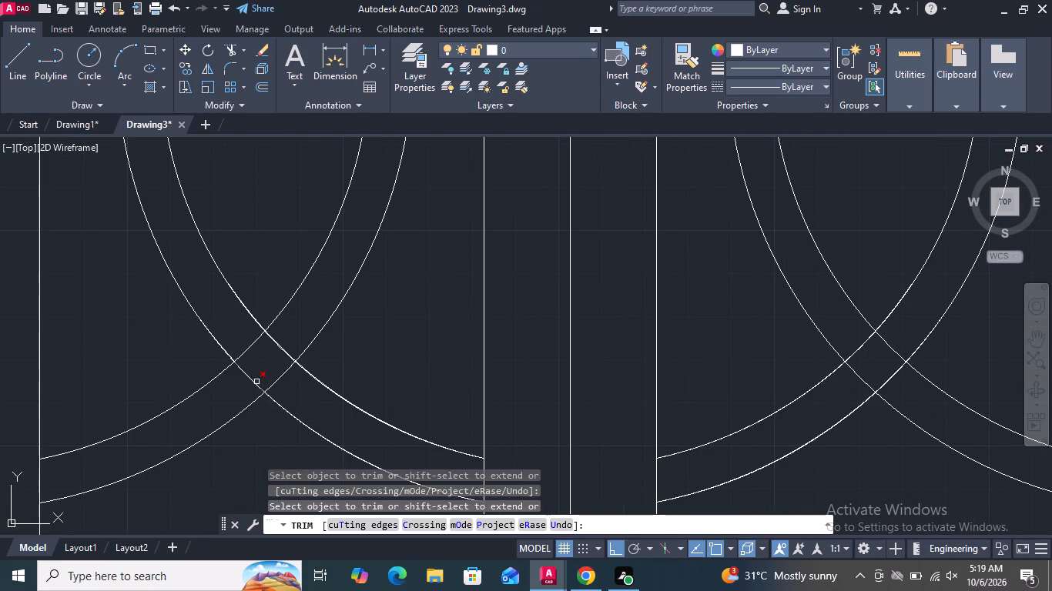
pyautogui.click(253, 380)
pyautogui.click(250, 379)
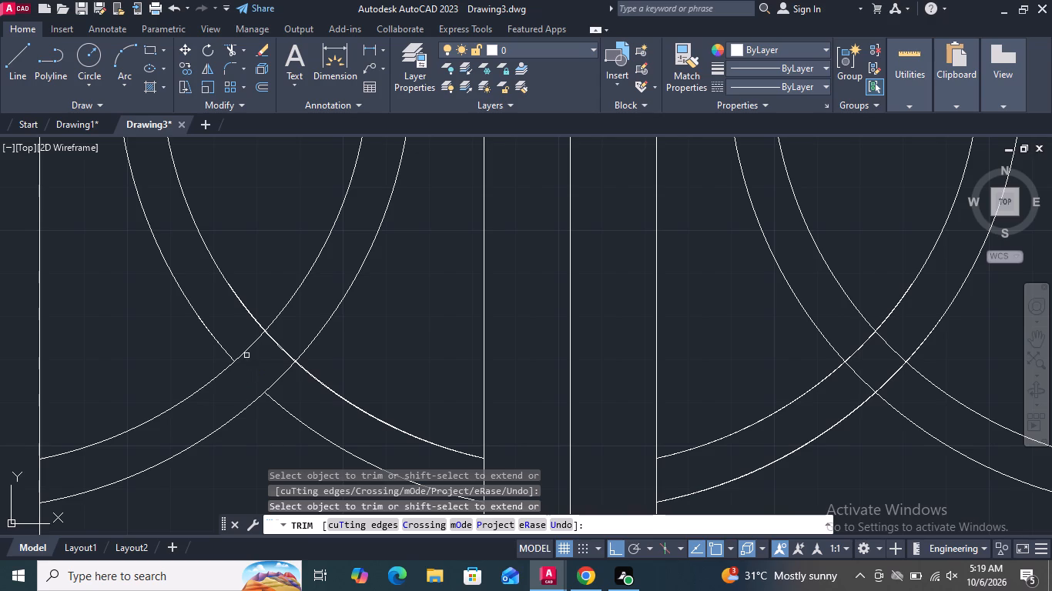
pyautogui.click(246, 351)
pyautogui.click(276, 343)
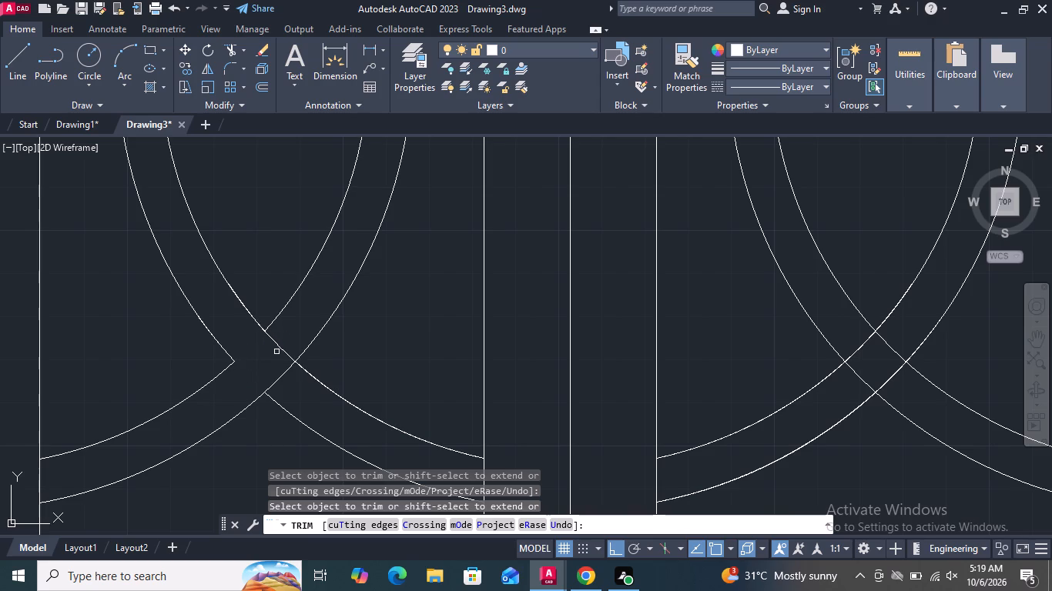
pyautogui.click(276, 347)
# Trim the short arc segments inside the lower ring crossing of the right door leaf, keeping only the lower-left segment.
pyautogui.scroll(2, 265, 279)
pyautogui.scroll(5, 176, 327)
pyautogui.scroll(-4, 196, 309)
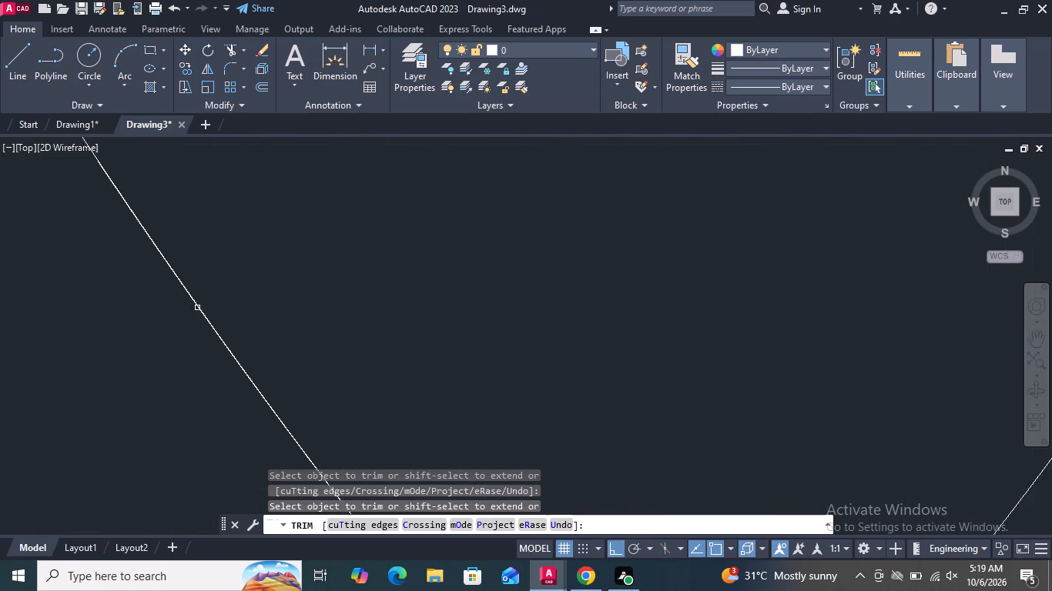
pyautogui.scroll(-6, 199, 306)
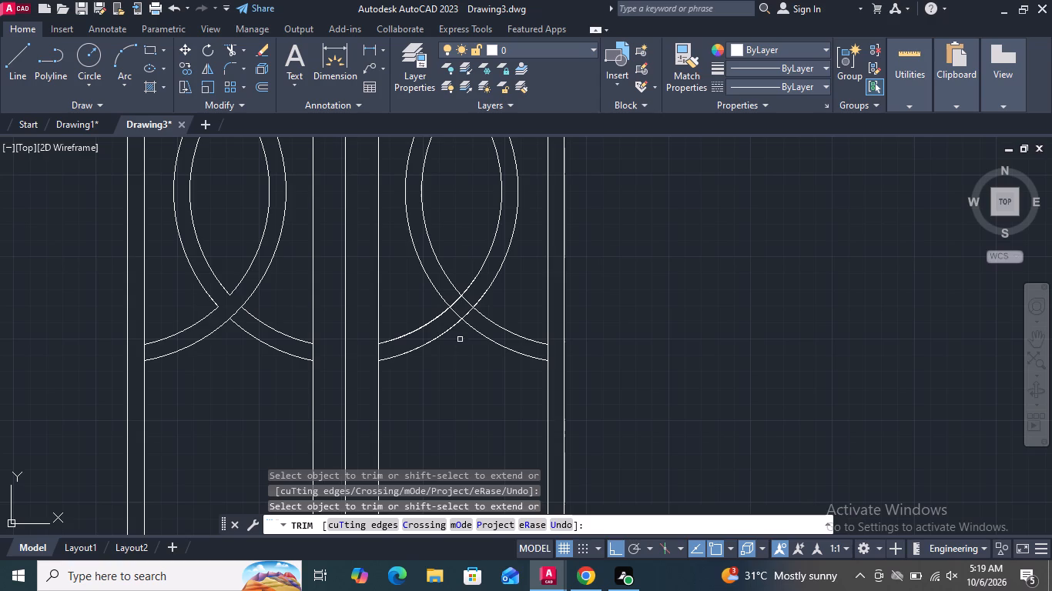
pyautogui.scroll(4, 452, 309)
pyautogui.click(438, 279)
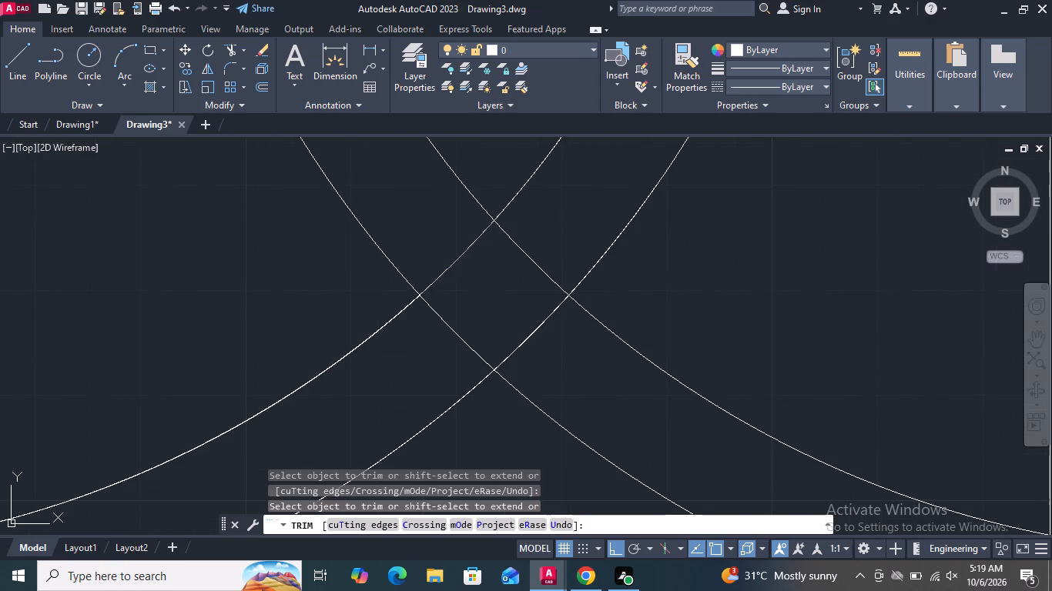
pyautogui.click(445, 269)
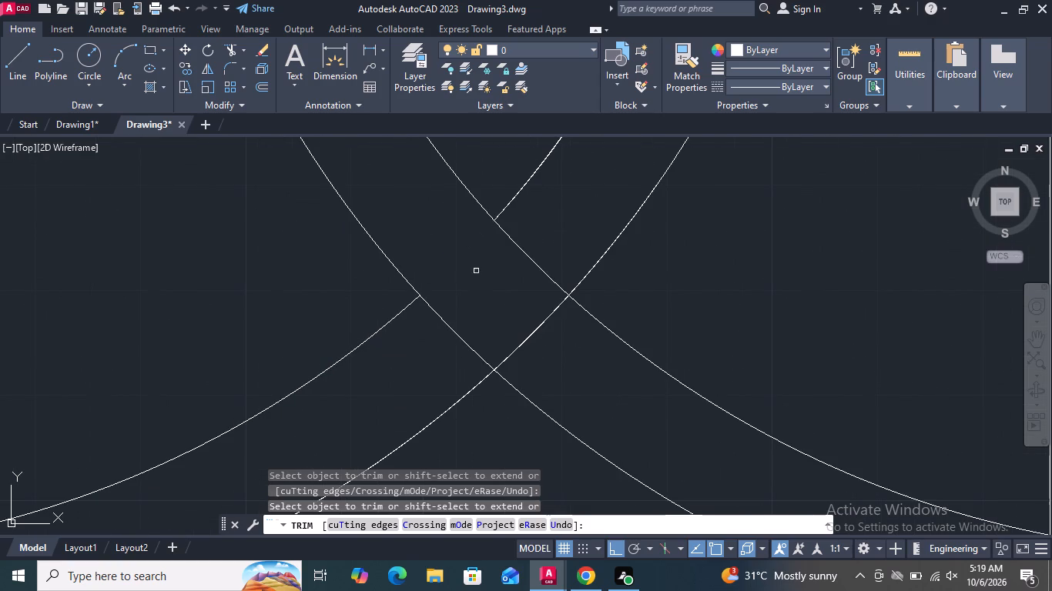
pyautogui.click(536, 260)
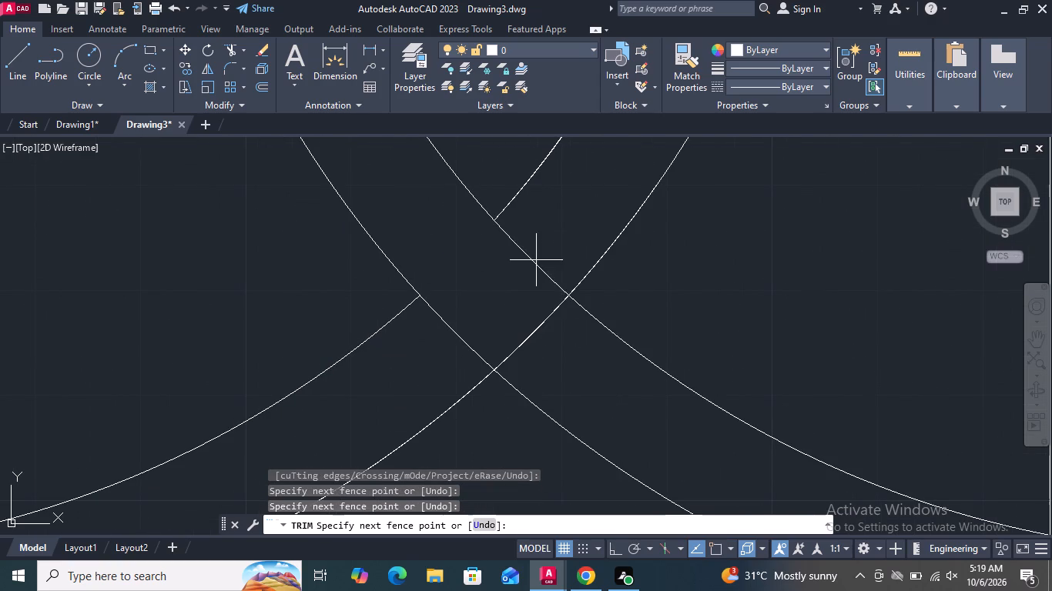
pyautogui.click(538, 297)
pyautogui.click(542, 322)
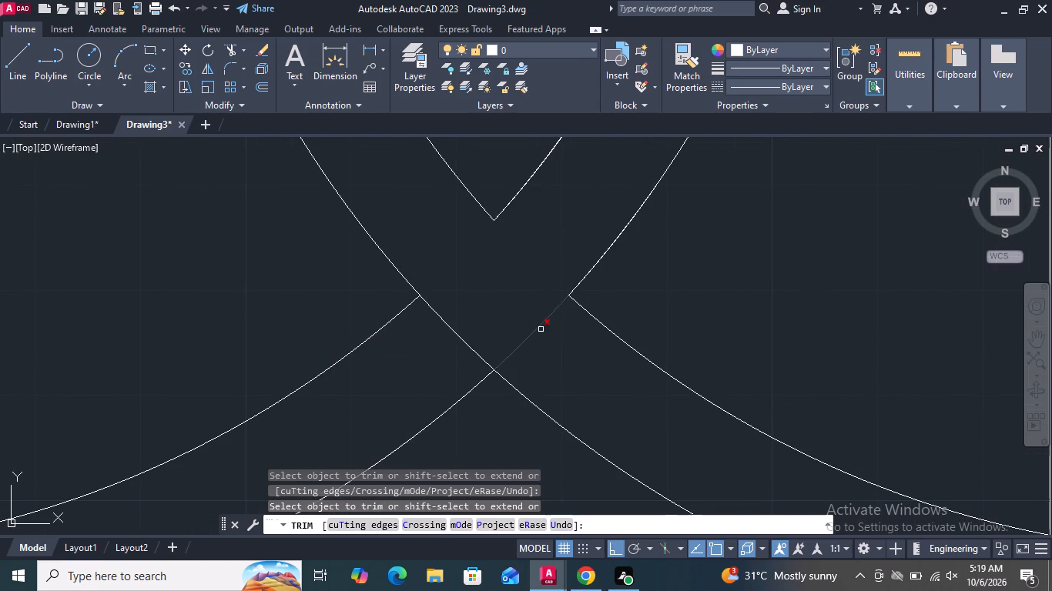
pyautogui.click(541, 329)
pyautogui.scroll(-5, 536, 342)
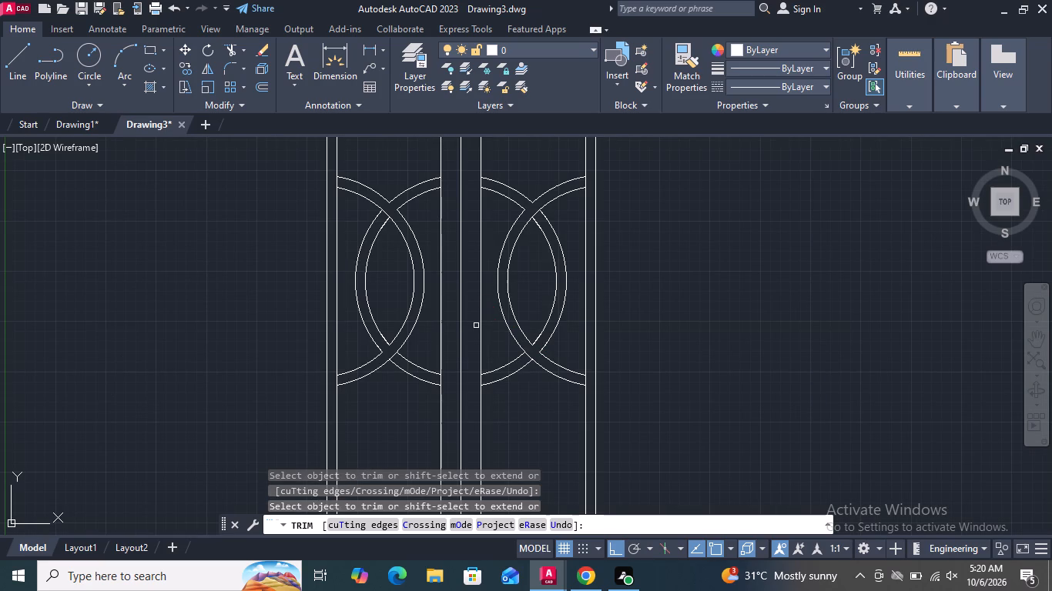
pyautogui.scroll(-1, 476, 326)
pyautogui.moveTo(515, 410); pyautogui.dragTo(507, 369, button='middle')
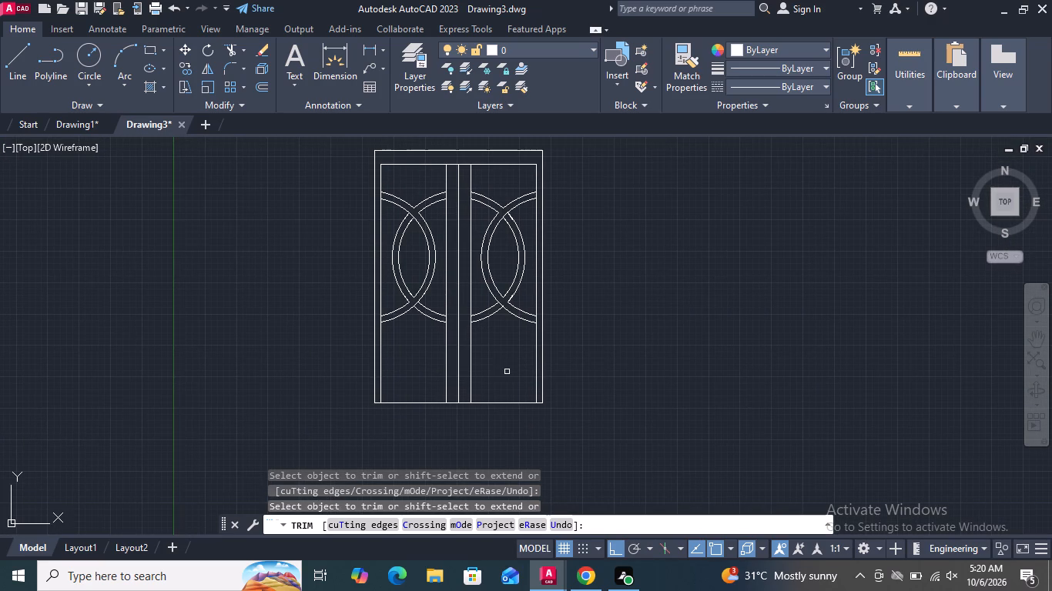
pyautogui.press('Return')
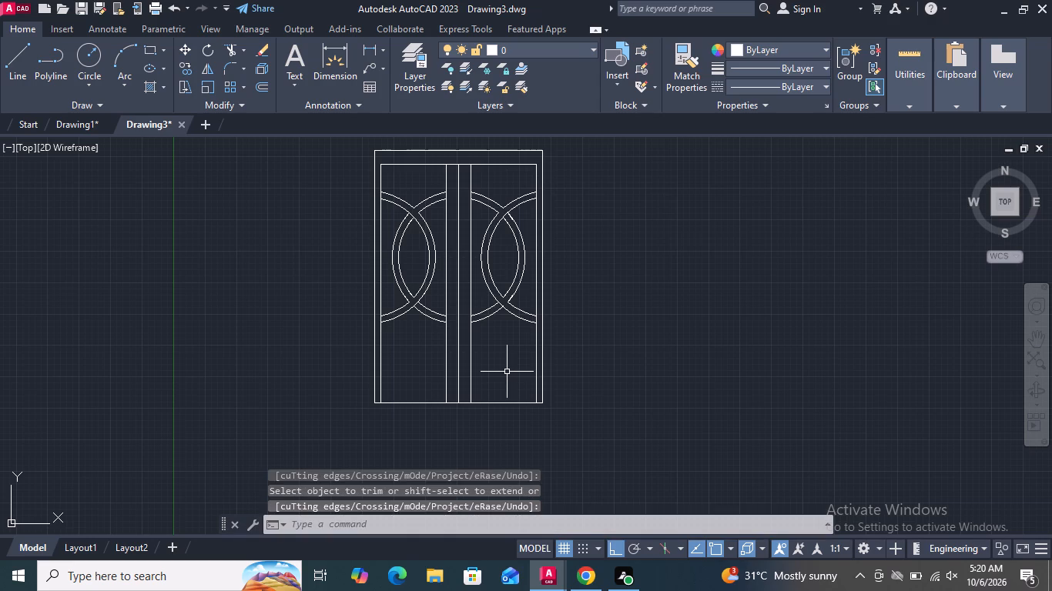
# Draw an open-topped, three-sided panel outline about 3.15 inches wide below the rings in the left door leaf.
pyautogui.click(12, 53)
pyautogui.scroll(1, 398, 372)
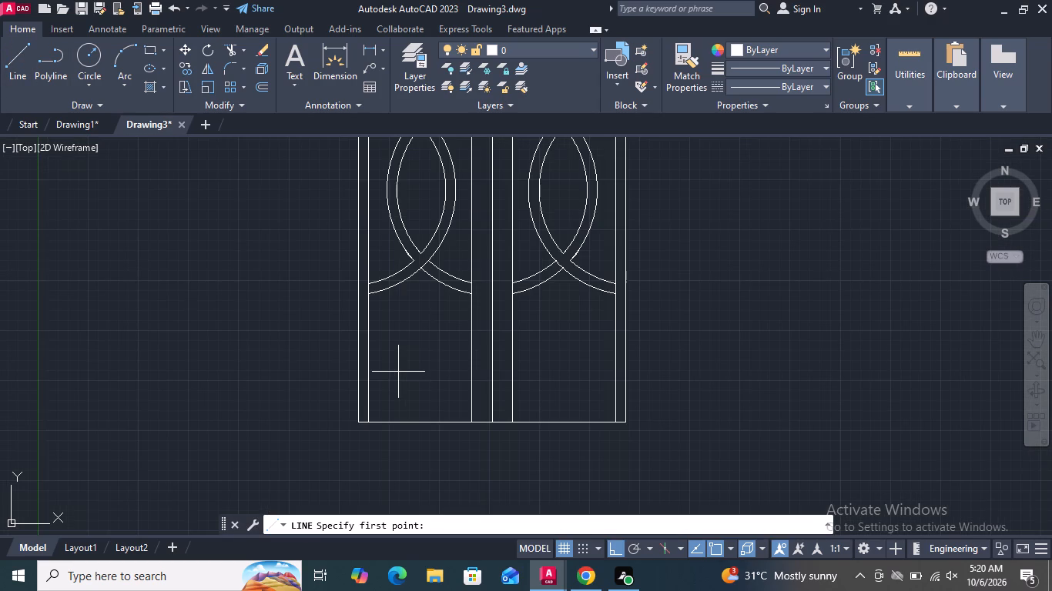
pyautogui.click(387, 324)
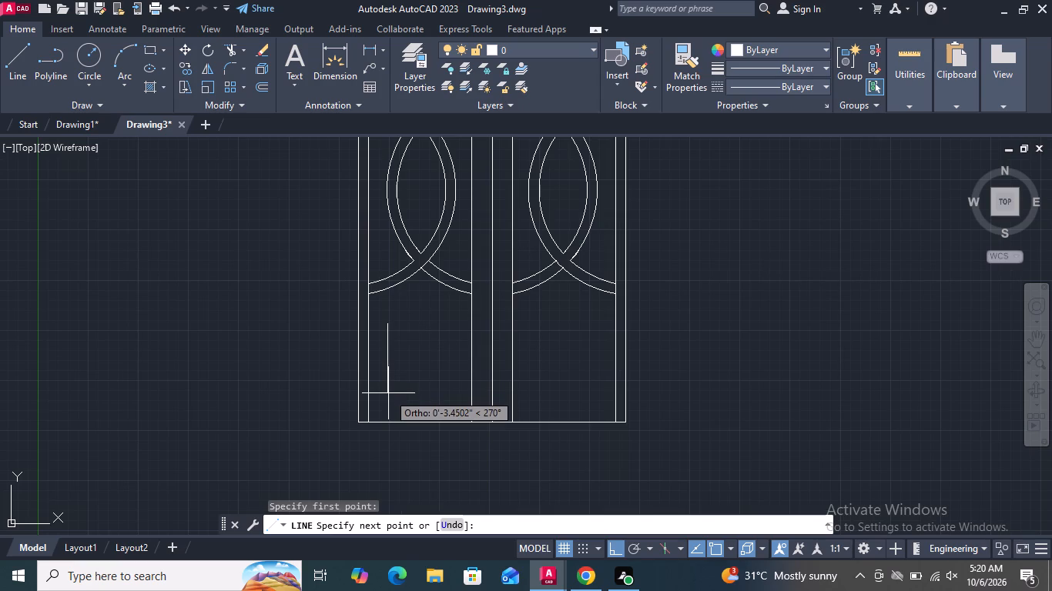
pyautogui.click(388, 405)
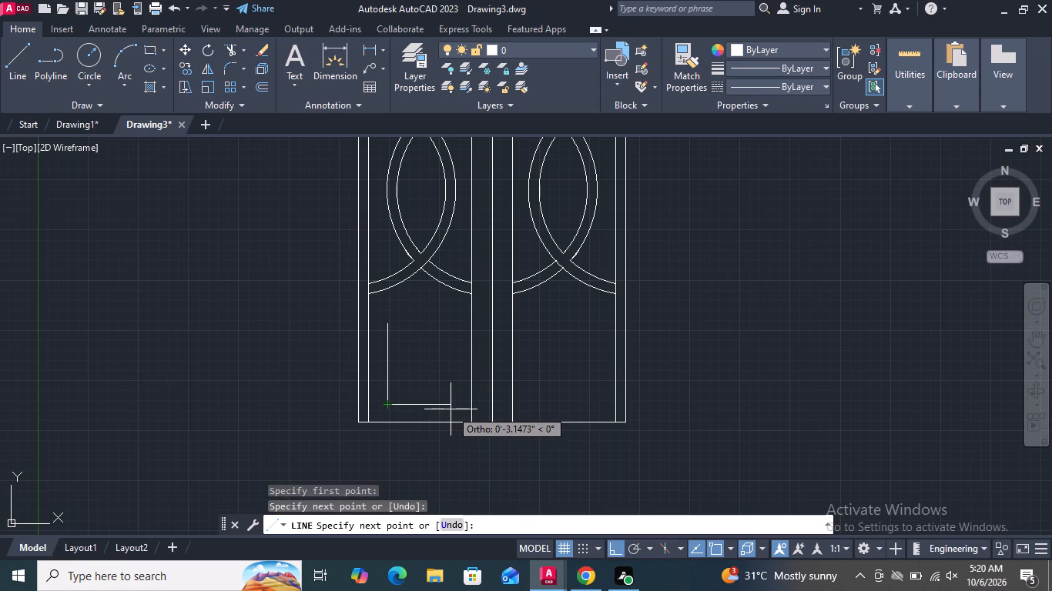
pyautogui.click(451, 409)
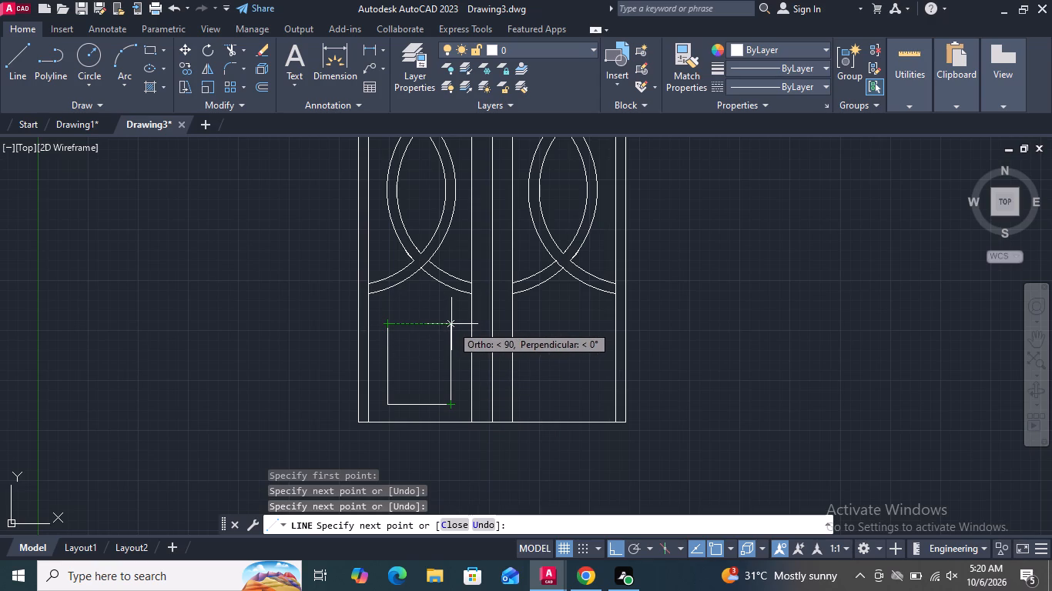
pyautogui.click(451, 324)
pyautogui.press('Return')
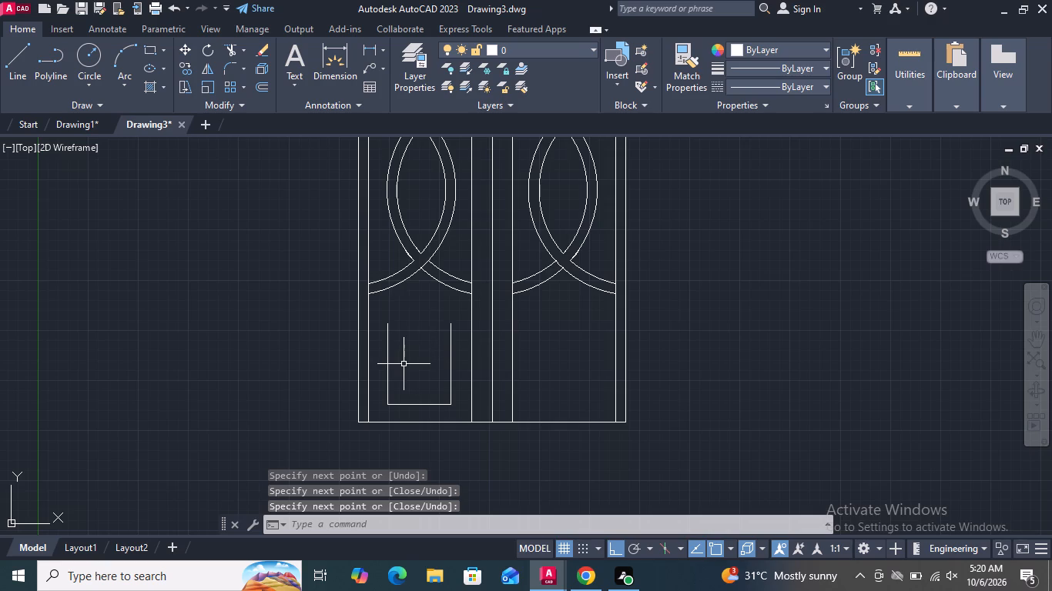
# Offset the panel outline by 0.5 inch, with both vertical sides going outward and the bottom line going upward.
pyautogui.scroll(1, 403, 364)
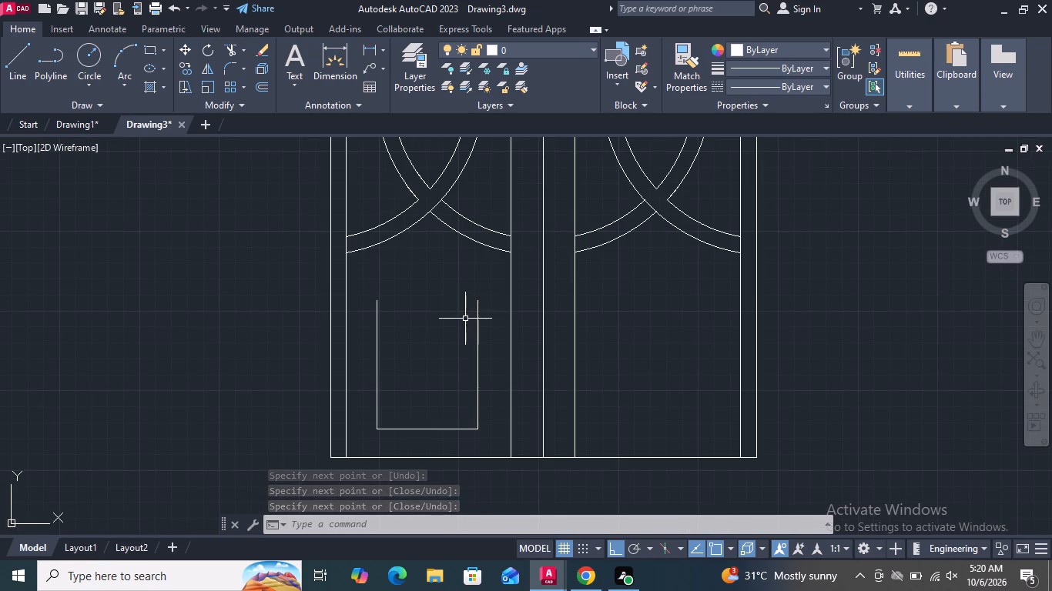
pyautogui.moveTo(464, 316); pyautogui.dragTo(464, 256, button='middle')
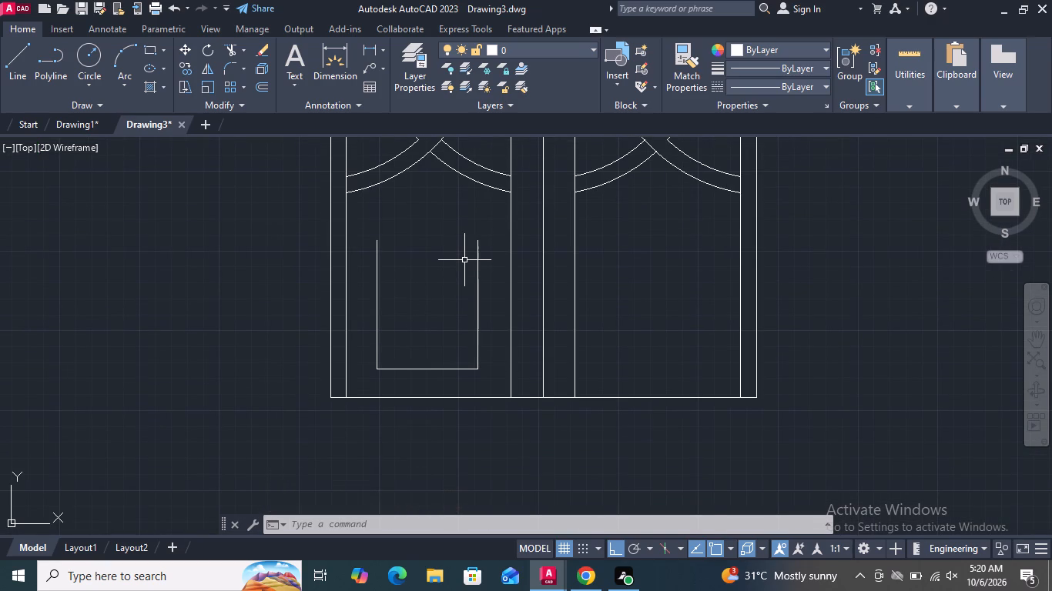
pyautogui.click(259, 86)
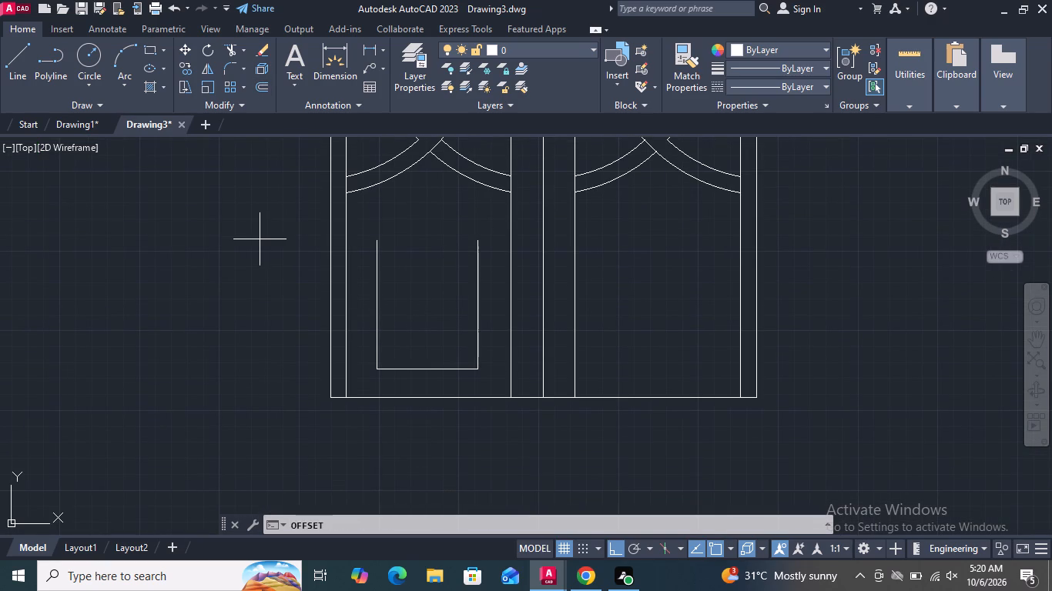
pyautogui.press('Return')
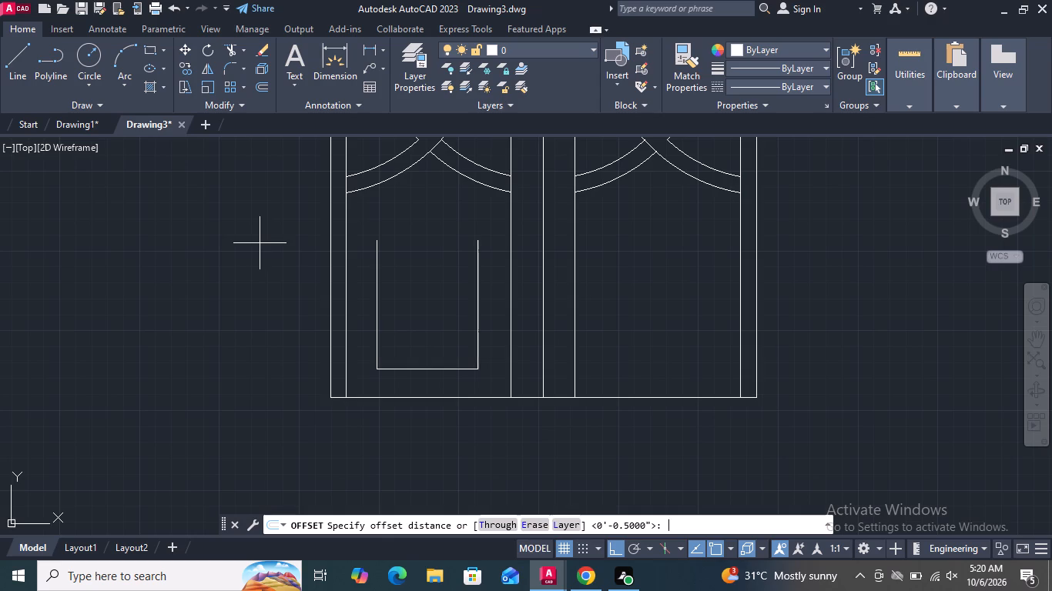
pyautogui.click(375, 288)
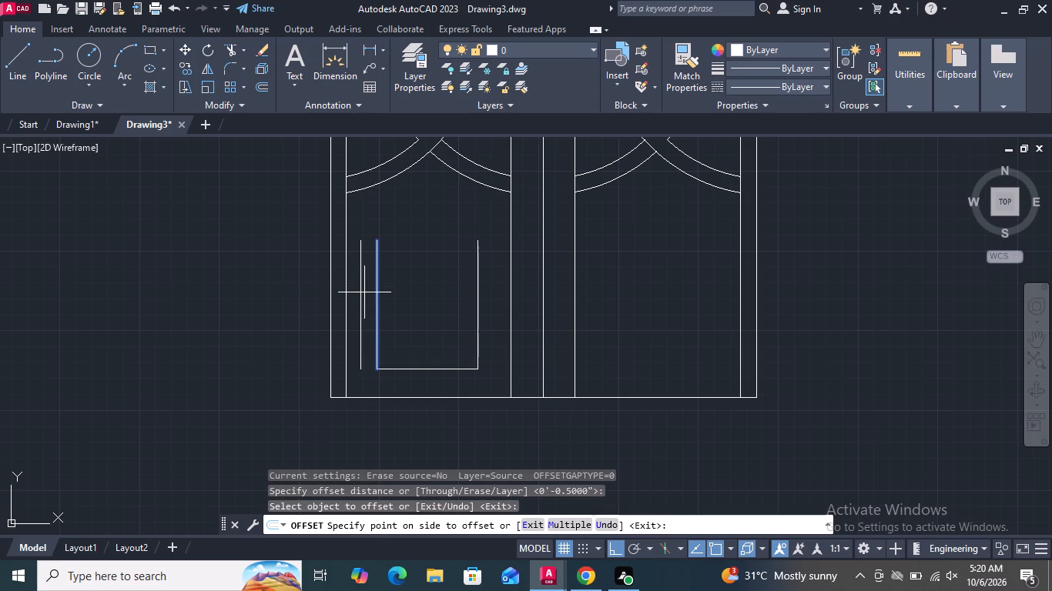
pyautogui.click(364, 292)
pyautogui.click(478, 292)
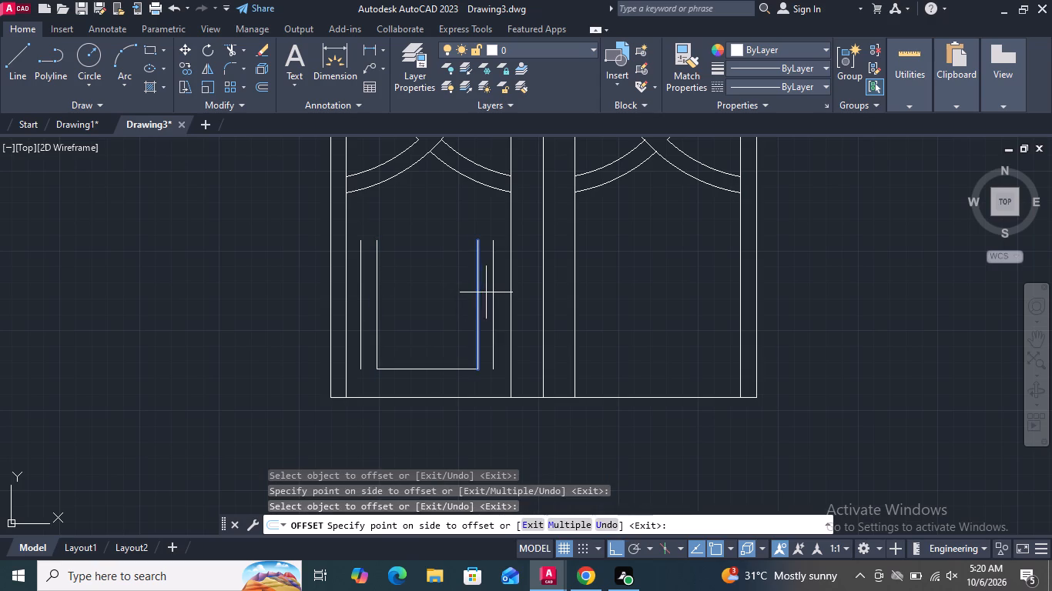
pyautogui.click(492, 289)
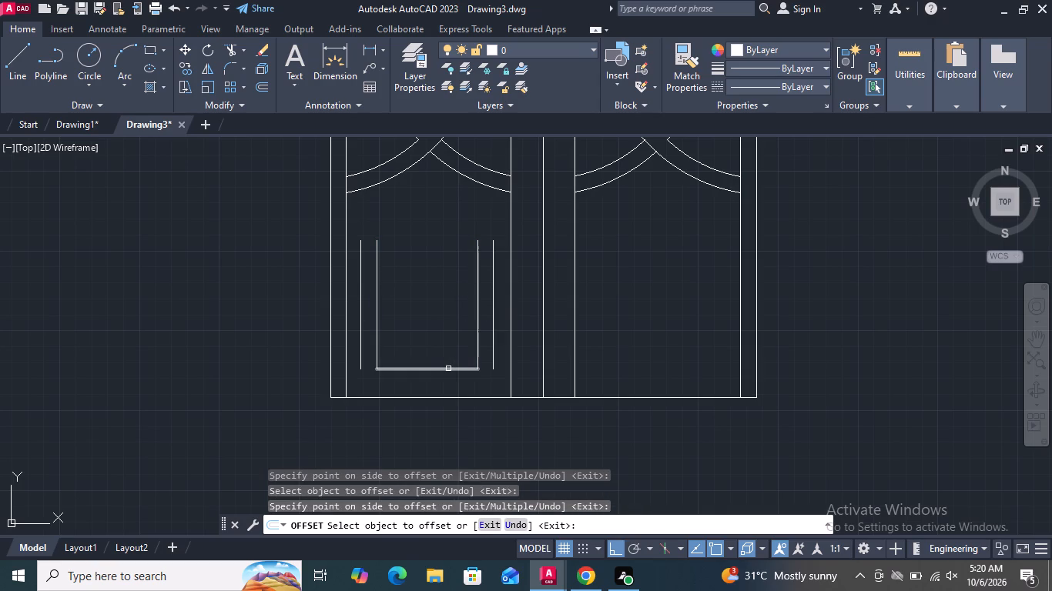
pyautogui.click(448, 369)
pyautogui.click(453, 346)
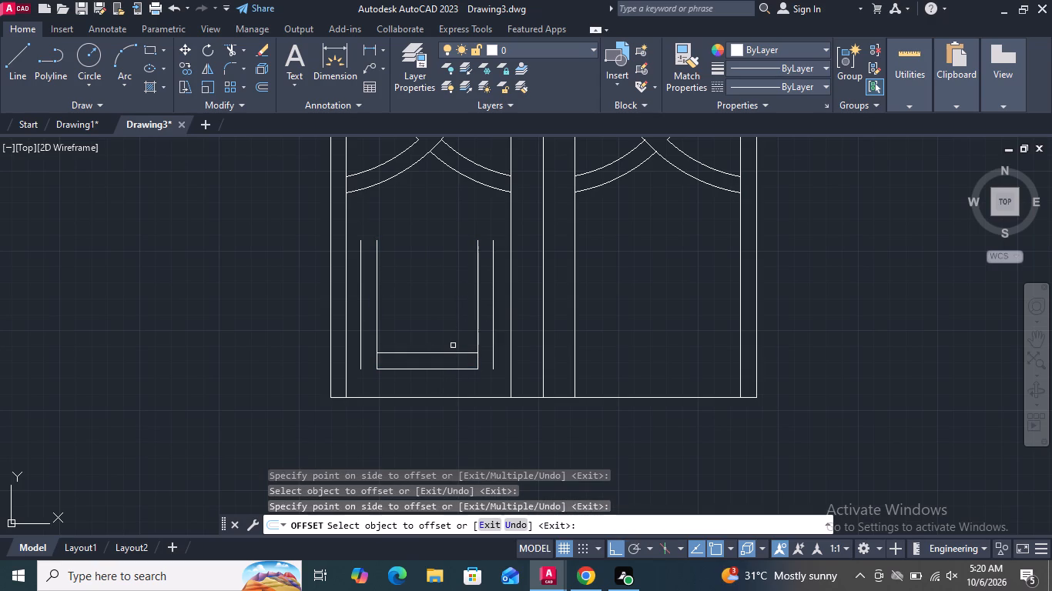
pyautogui.press('Return')
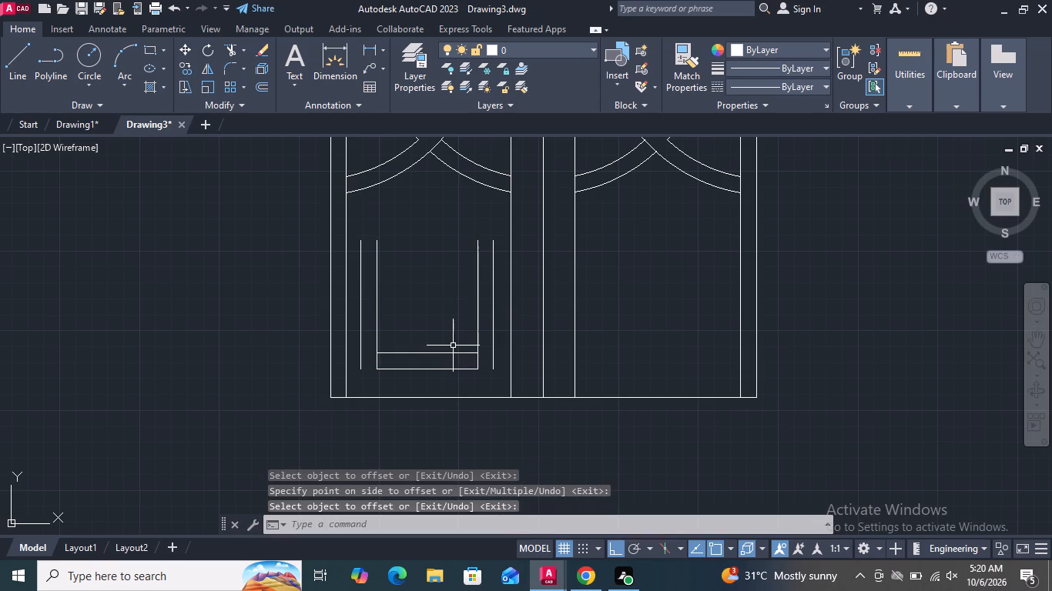
# Extend the upper bottom line of the left door leaf's lower panel to the outer vertical lines on both sides.
pyautogui.click(242, 52)
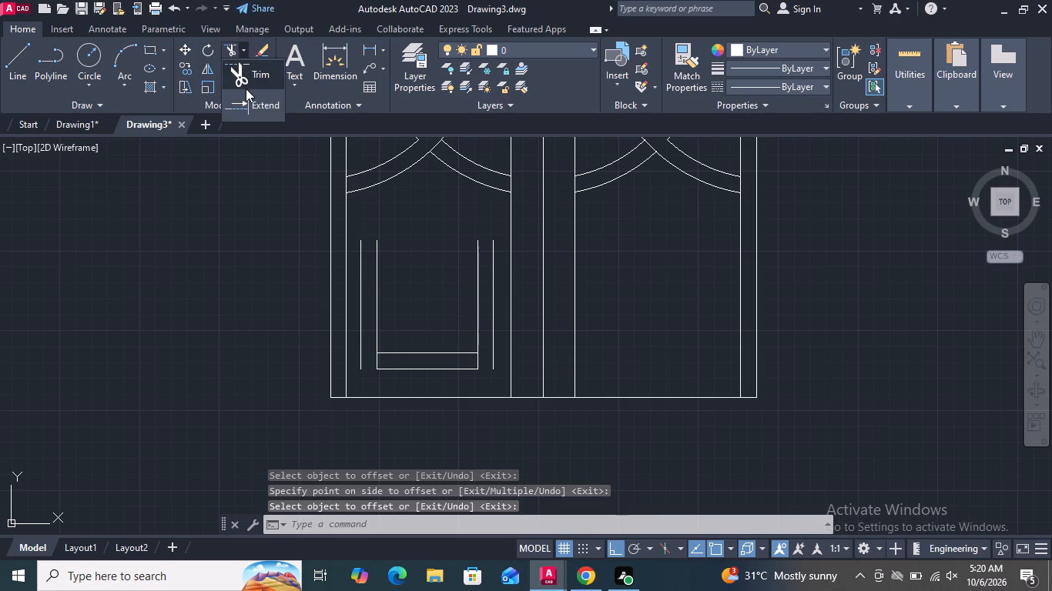
pyautogui.click(246, 96)
pyautogui.scroll(1, 400, 366)
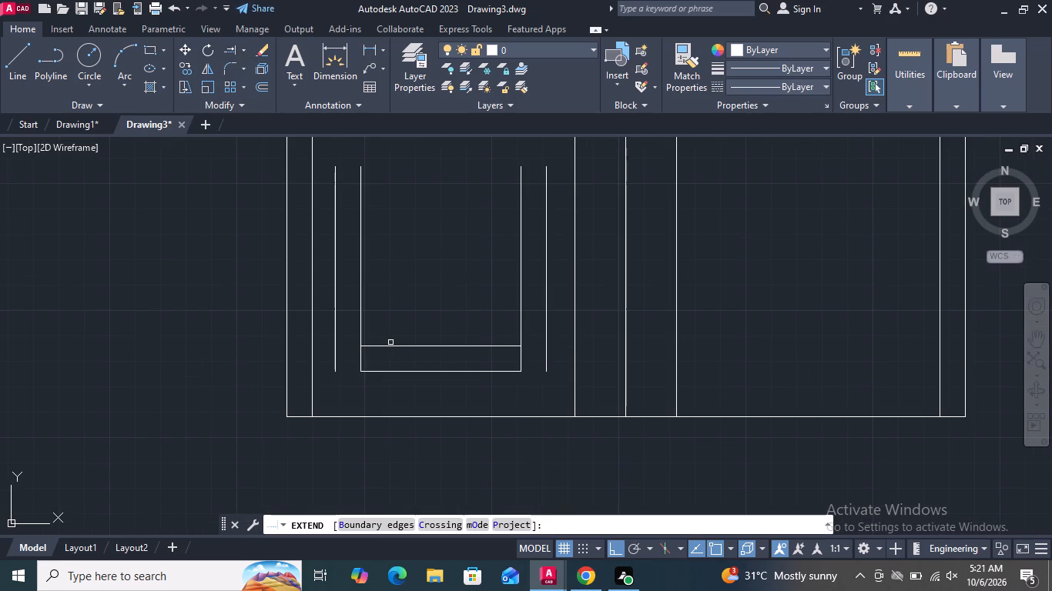
pyautogui.click(387, 346)
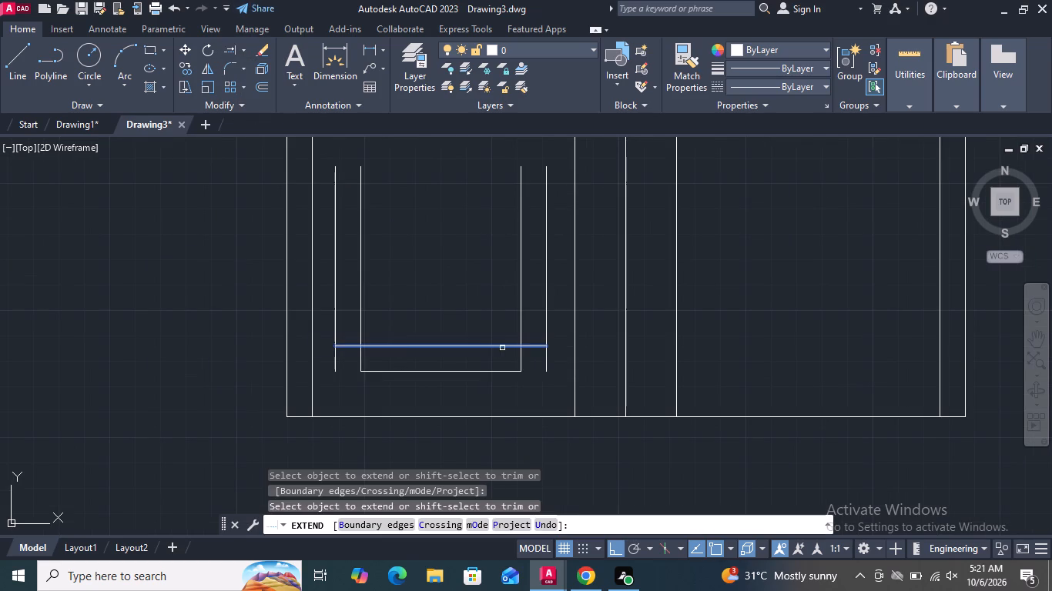
pyautogui.click(502, 347)
pyautogui.press('Return')
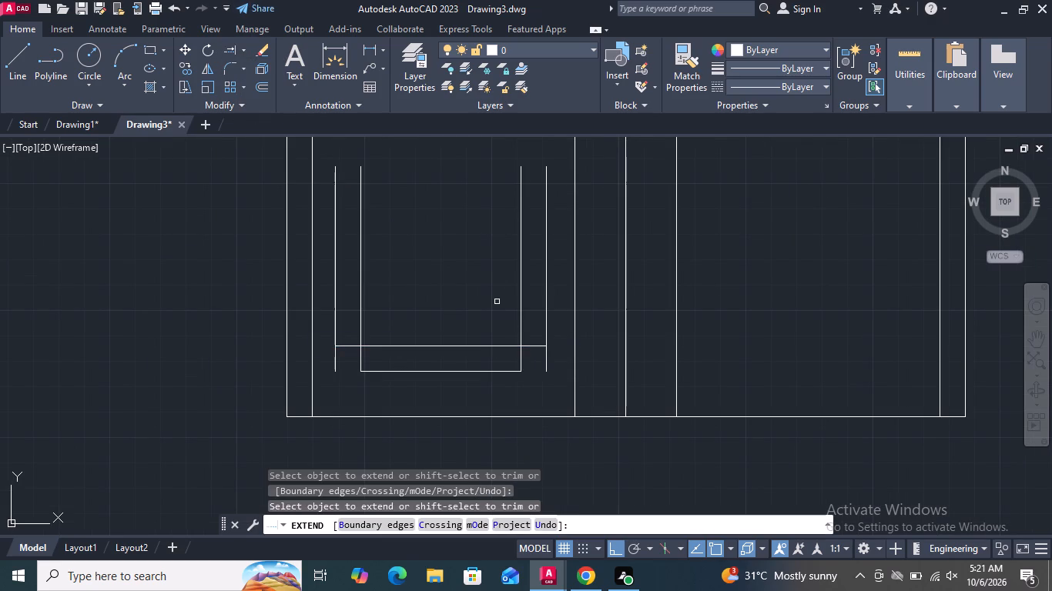
# Copy the panel's outer right vertical line inward to midway between the outer and inner right vertical lines.
pyautogui.click(542, 293)
pyautogui.doubleClick(550, 286)
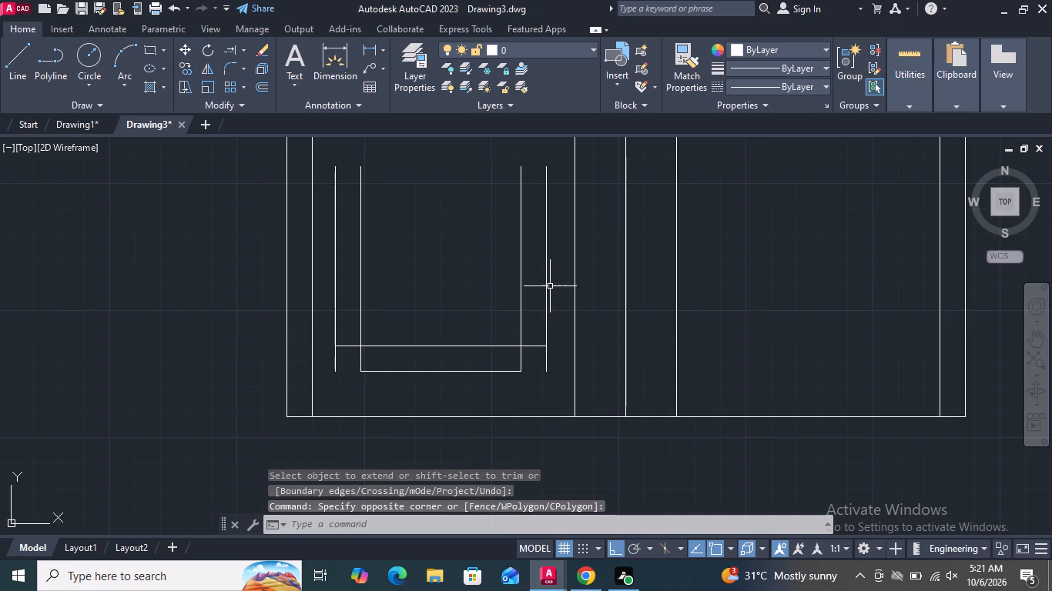
pyautogui.click(544, 282)
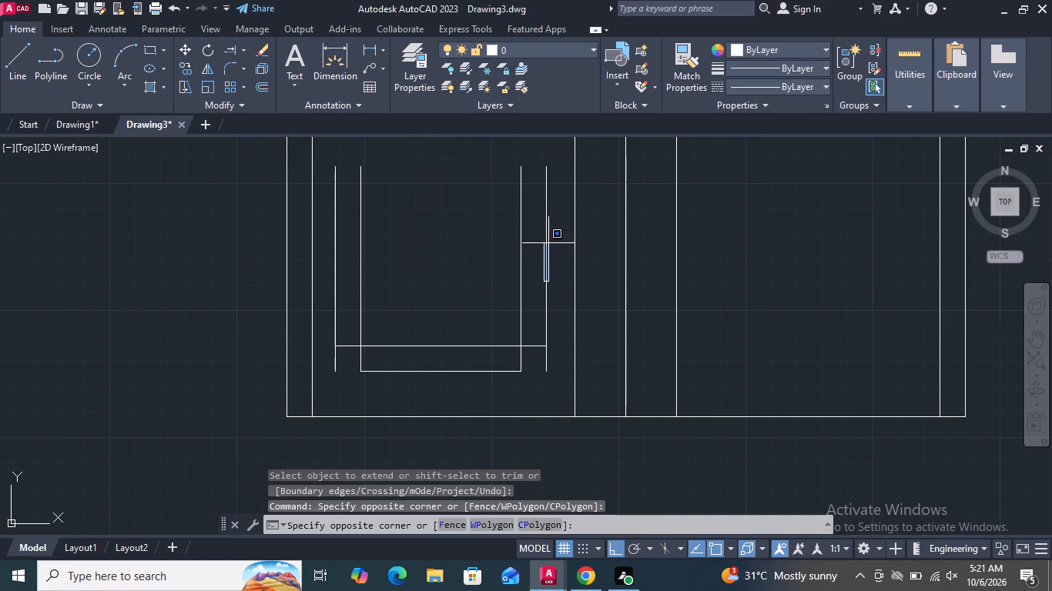
pyautogui.click(538, 238)
pyautogui.click(556, 252)
pyautogui.click(538, 243)
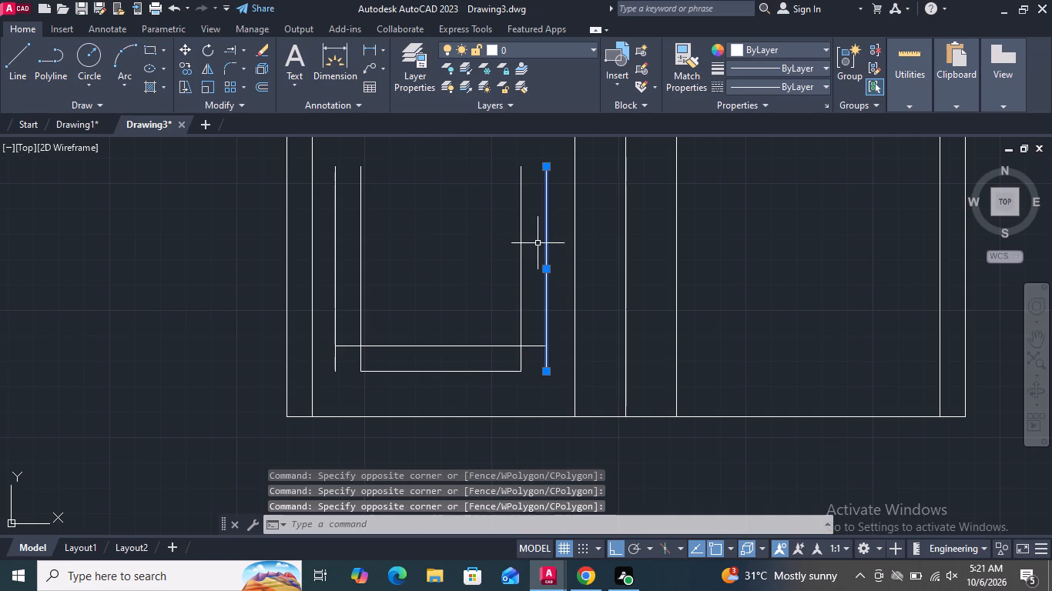
pyautogui.click(179, 58)
pyautogui.scroll(3, 501, 406)
pyautogui.scroll(-1, 524, 383)
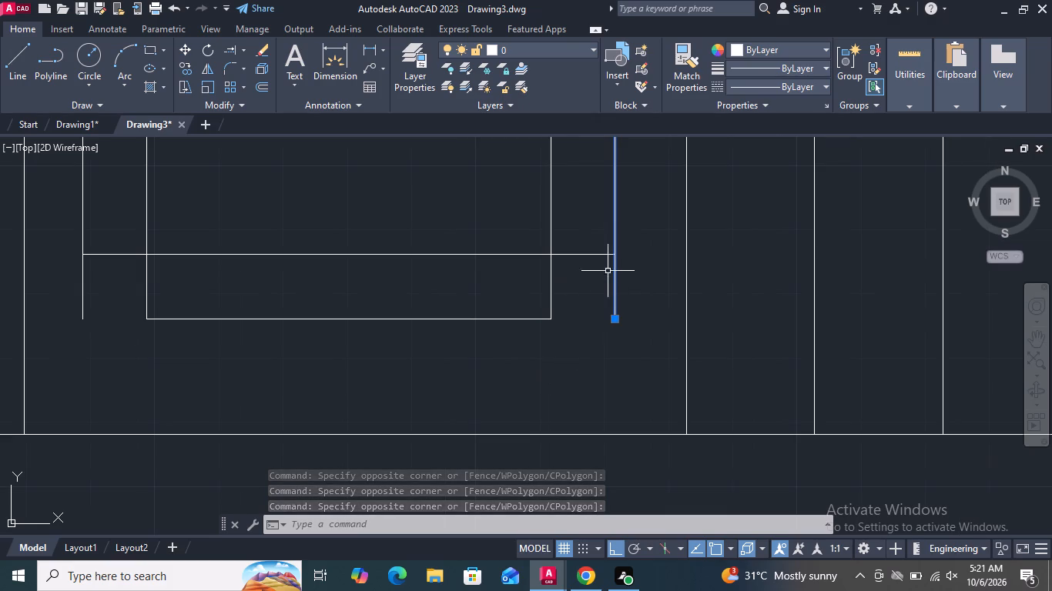
pyautogui.click(179, 66)
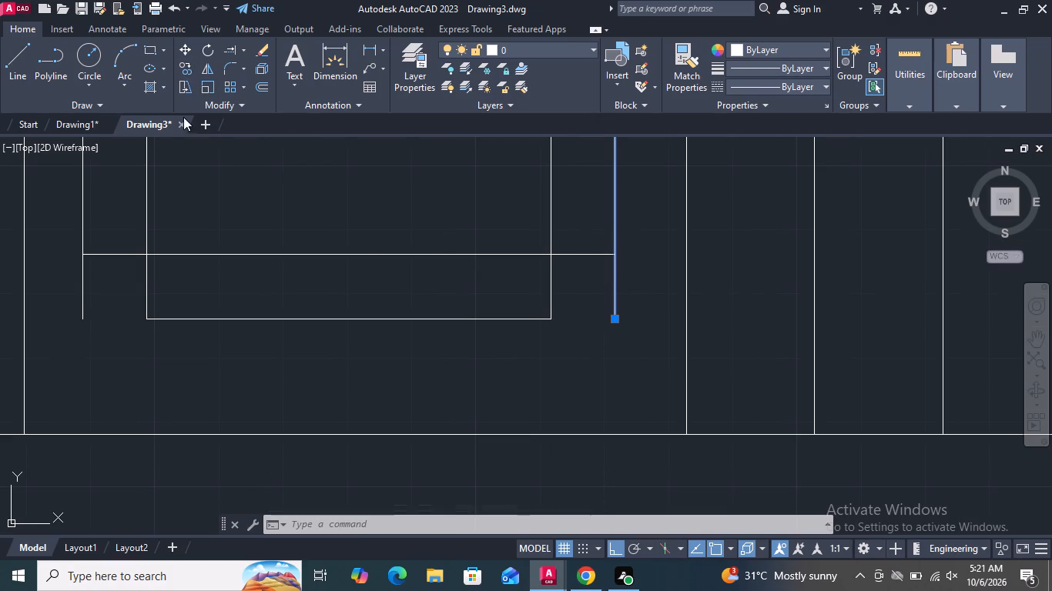
pyautogui.click(613, 255)
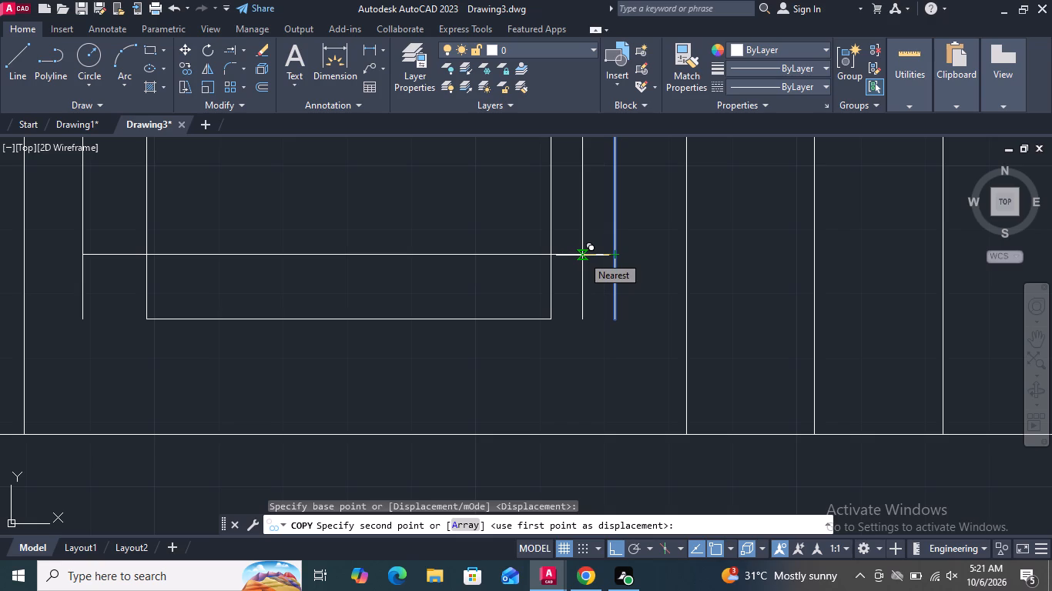
pyautogui.click(582, 255)
pyautogui.scroll(-1, 591, 299)
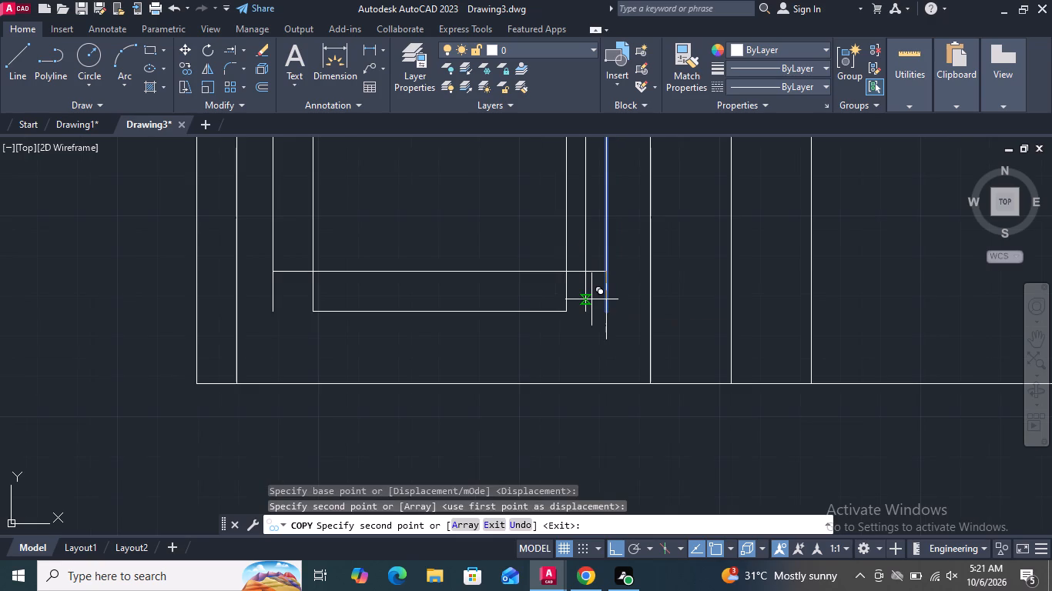
pyautogui.press('Return')
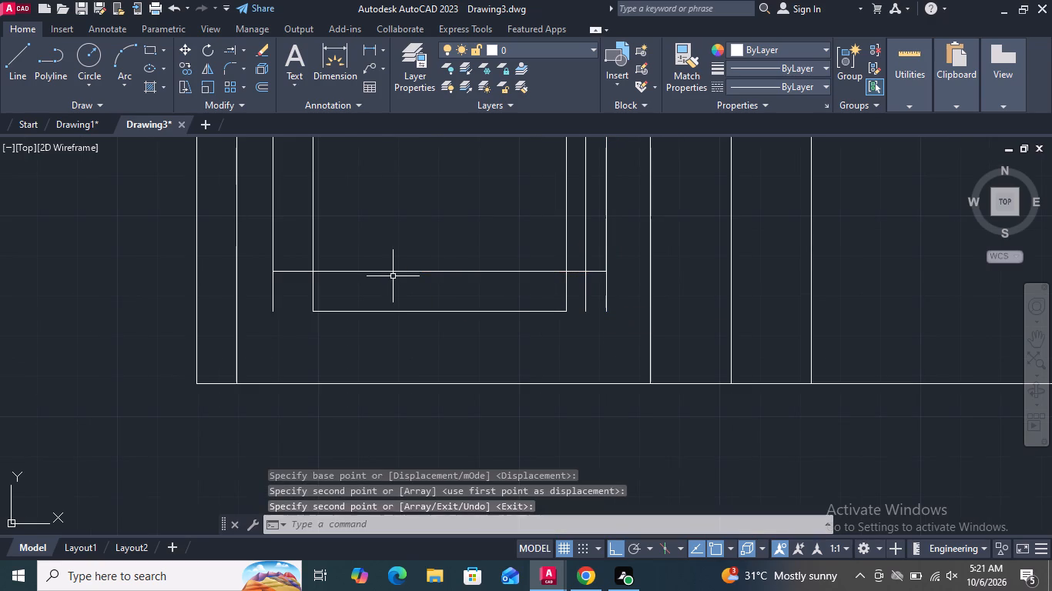
# Move the panel's outer left vertical line inward to halfway toward the inner left vertical line.
pyautogui.scroll(2, 278, 282)
pyautogui.moveTo(283, 289); pyautogui.dragTo(249, 284)
pyautogui.click(242, 284)
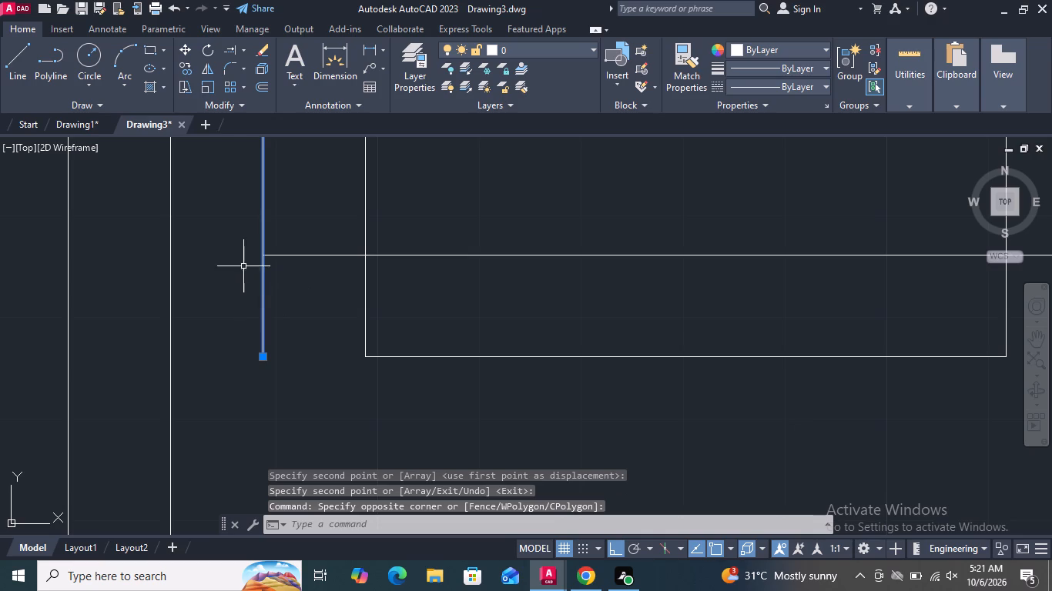
pyautogui.click(181, 46)
pyautogui.click(263, 251)
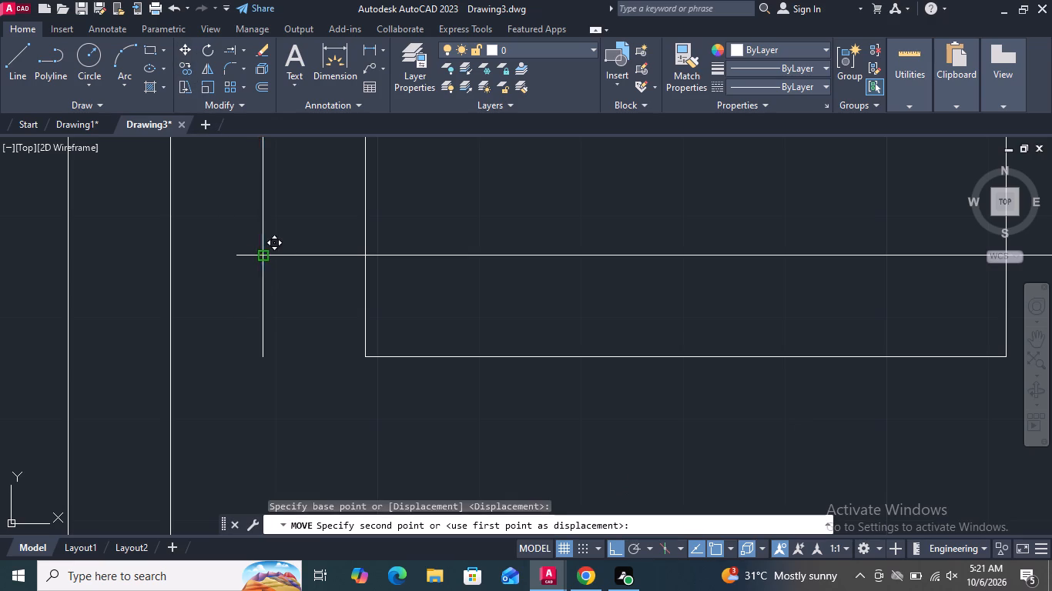
pyautogui.click(314, 254)
pyautogui.scroll(-1, 328, 317)
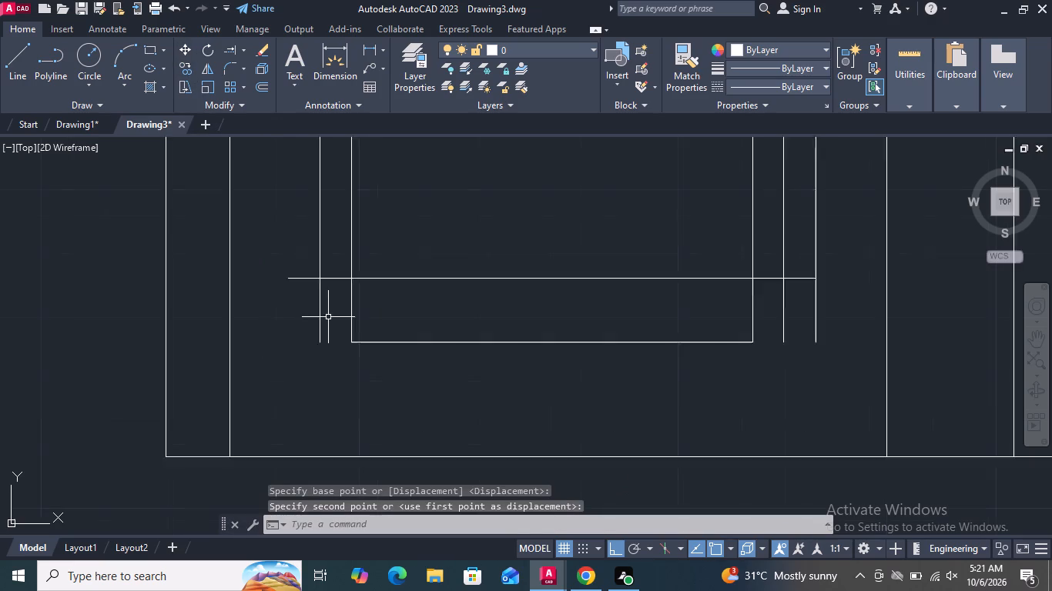
pyautogui.scroll(-1, 328, 317)
pyautogui.press('Escape')
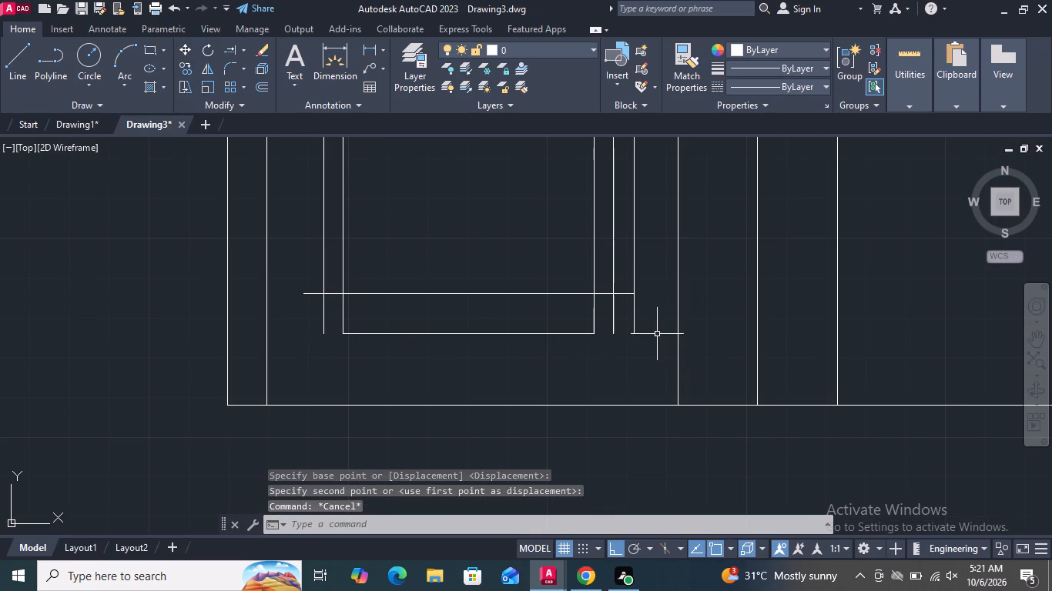
# Delete the outermost right vertical line of the panel, keeping its copy closer to the inner line.
pyautogui.click(655, 331)
pyautogui.click(623, 318)
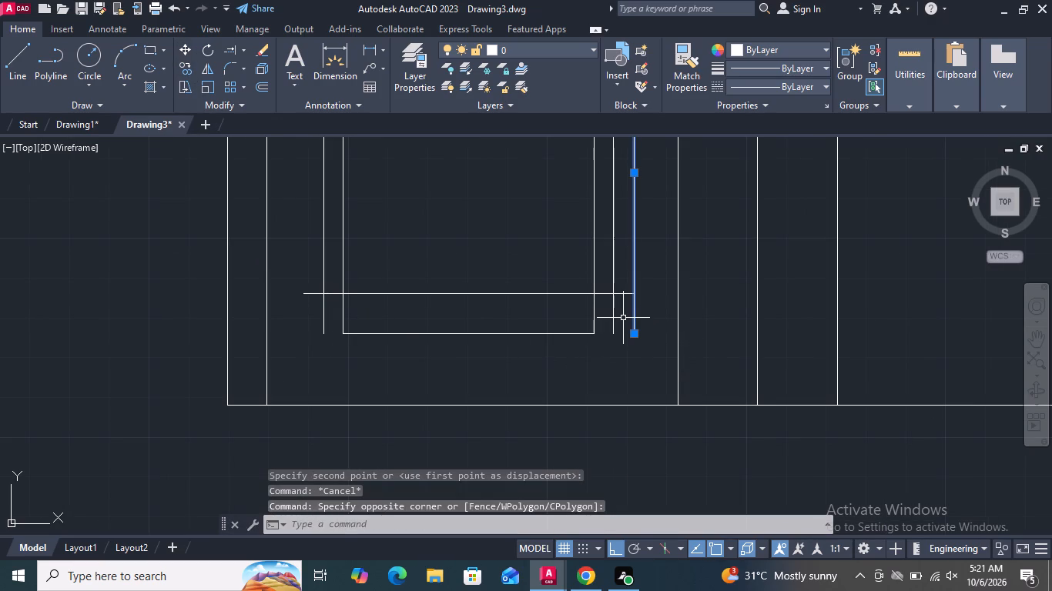
pyautogui.press('Delete')
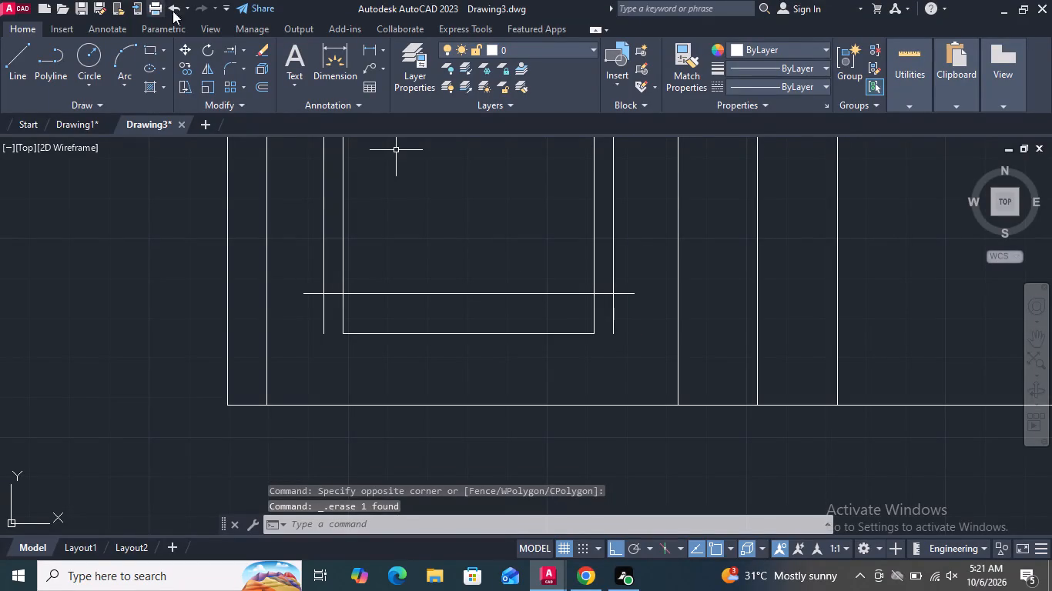
# Trim the upper bottom line's ends beyond the inner verticals, and the inner verticals' stubs below it, leaving clean inner panel corners.
pyautogui.click(241, 47)
pyautogui.click(246, 65)
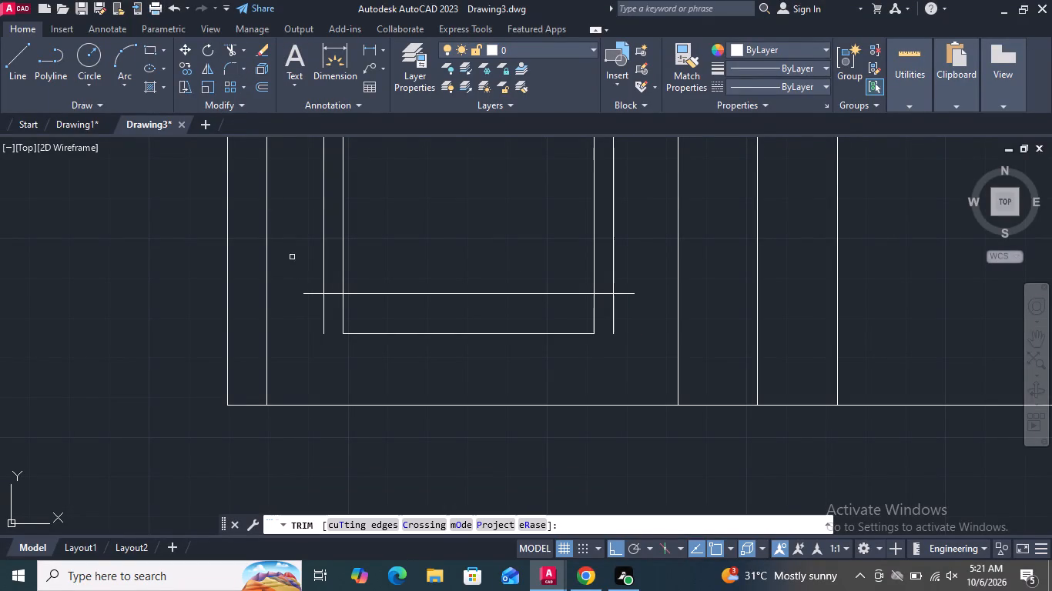
pyautogui.click(310, 294)
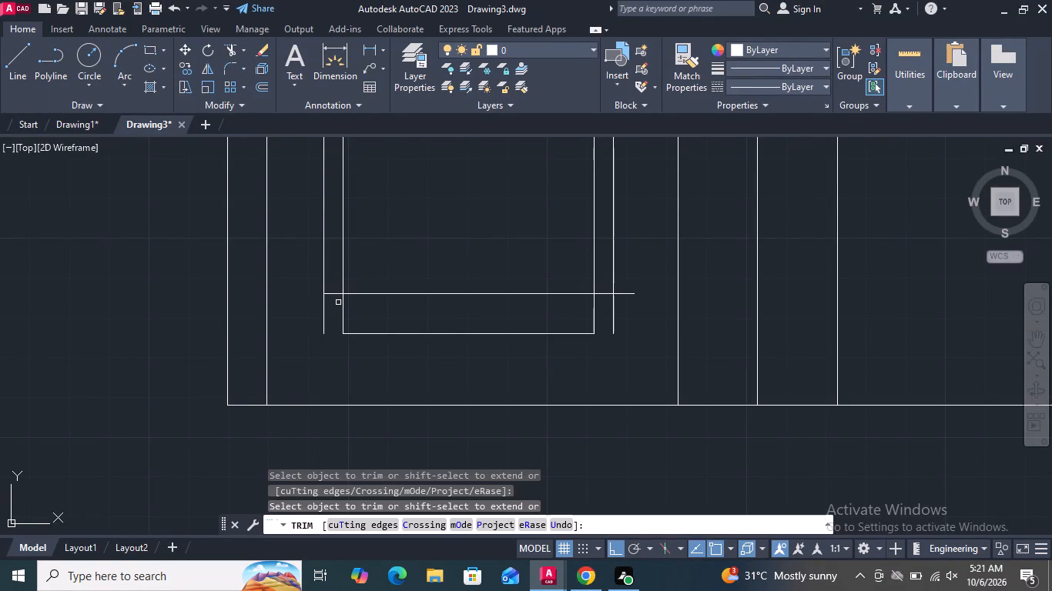
pyautogui.click(331, 295)
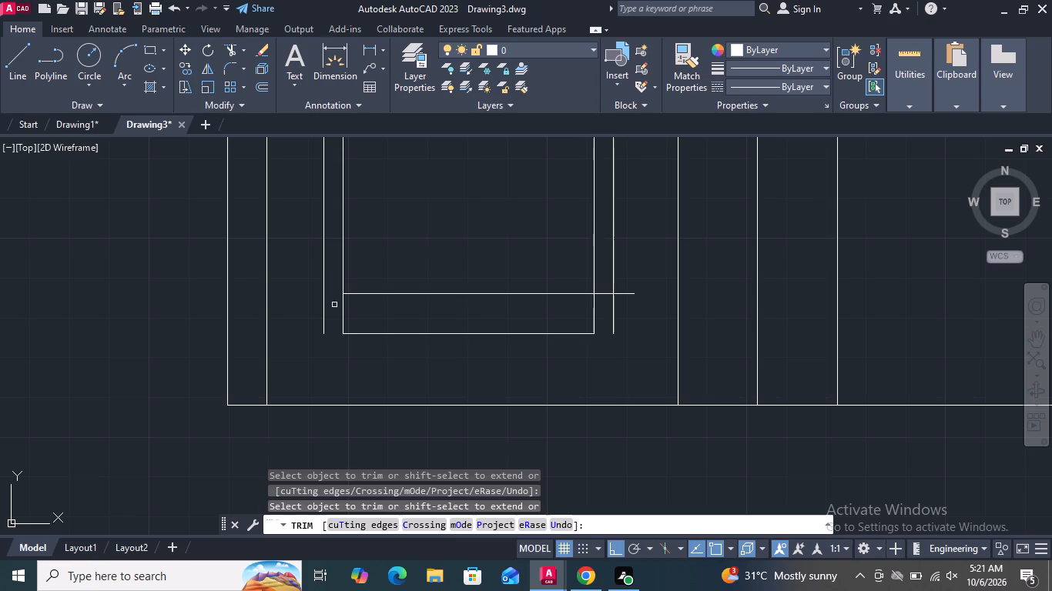
pyautogui.click(343, 311)
pyautogui.click(591, 312)
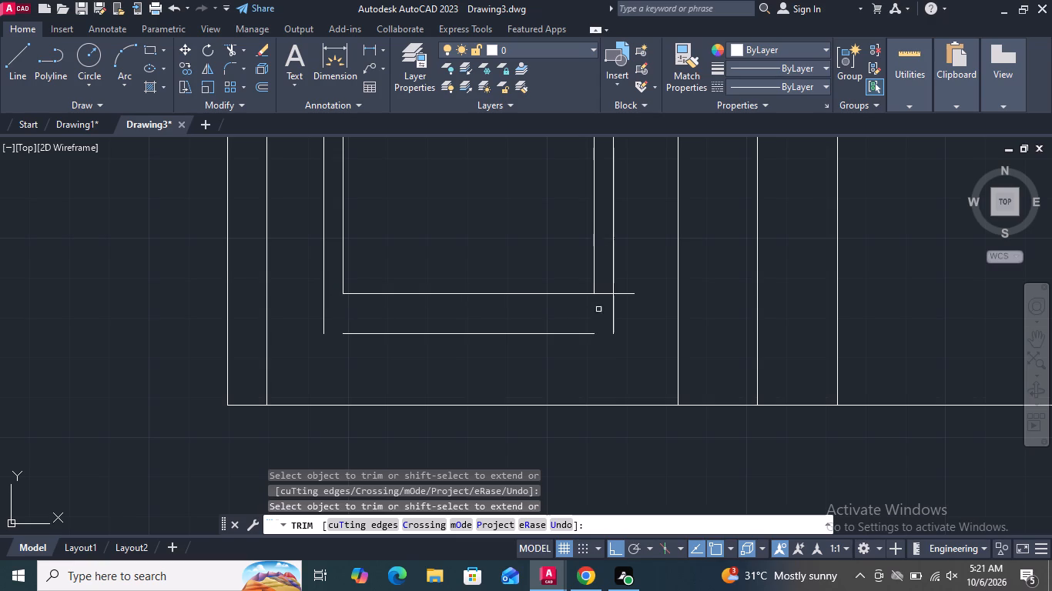
pyautogui.click(603, 295)
pyautogui.click(619, 293)
pyautogui.press('Return')
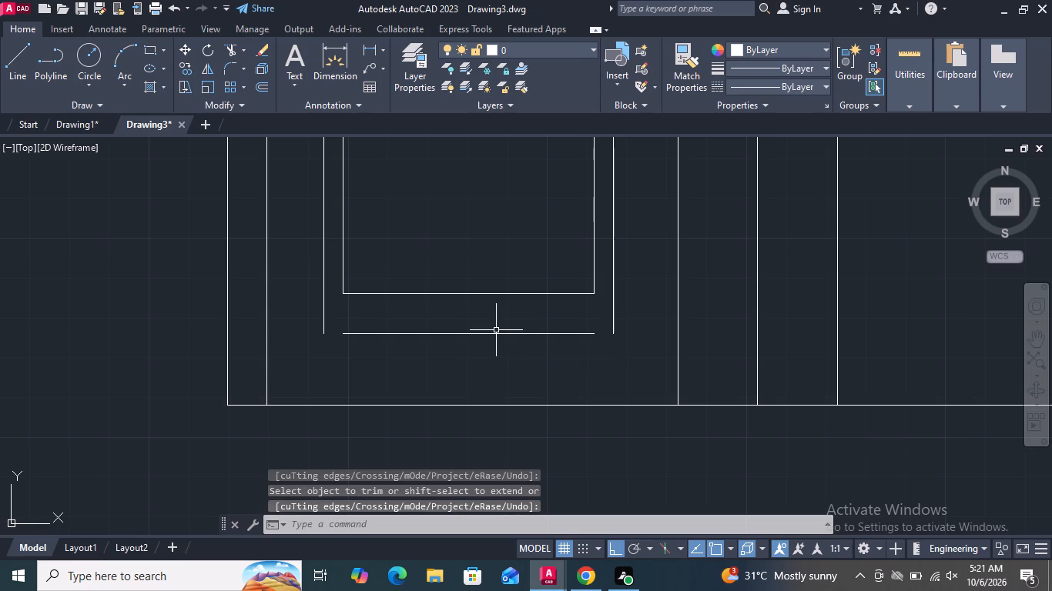
# Move the panel's lowest horizontal line straight up by about 0.25 inch, toward the inner bottom line.
pyautogui.click(482, 344)
pyautogui.click(471, 330)
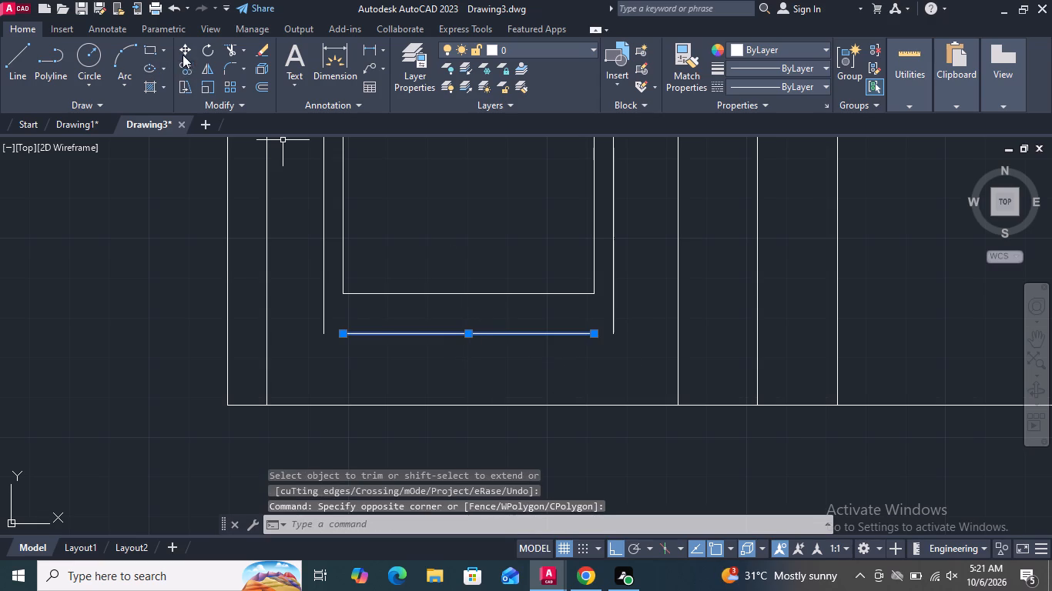
pyautogui.click(183, 51)
pyautogui.scroll(1, 440, 285)
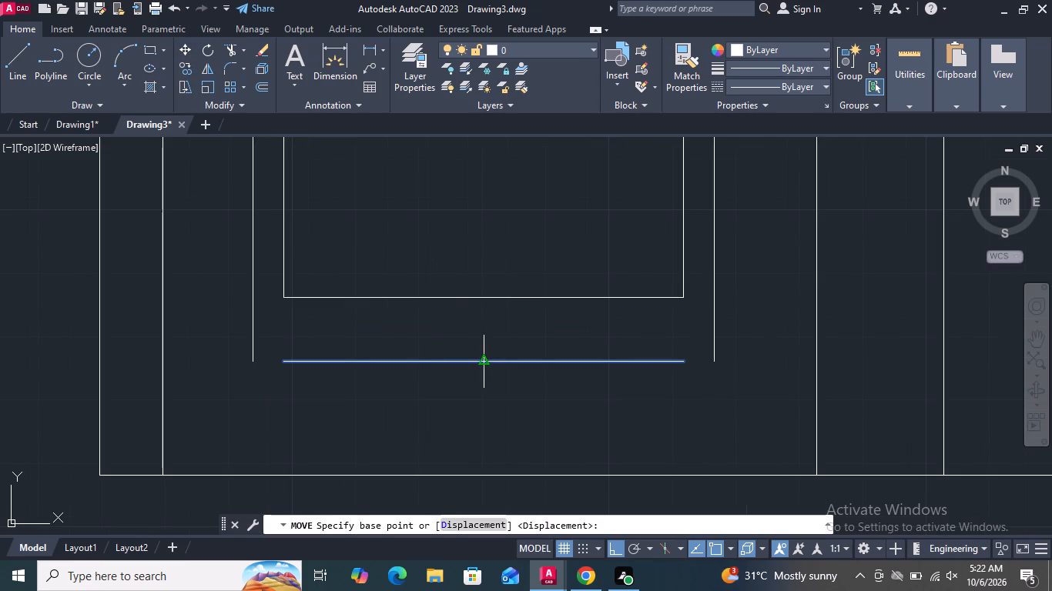
pyautogui.click(480, 361)
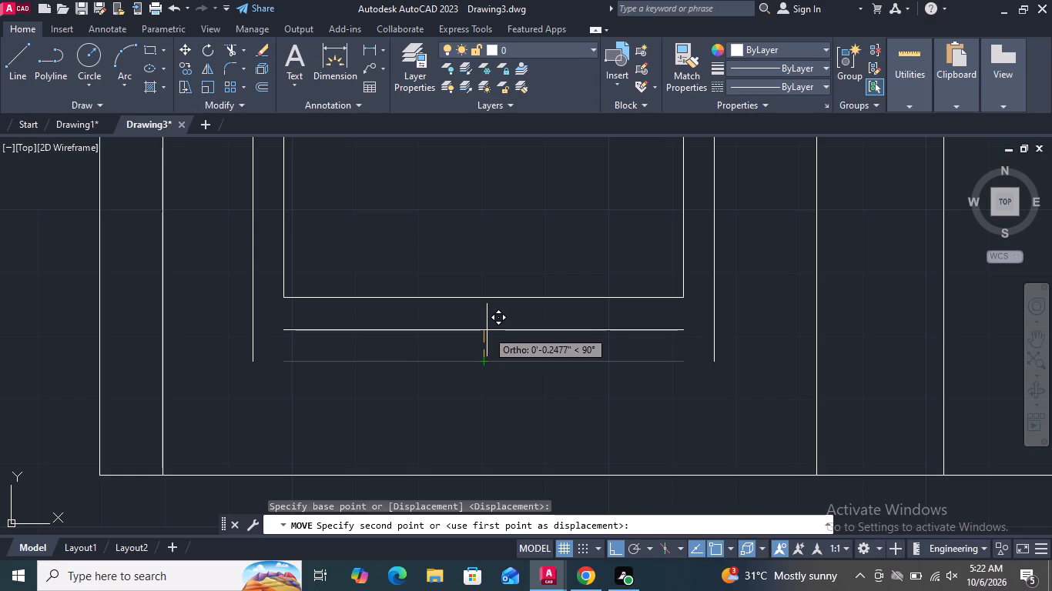
pyautogui.click(487, 329)
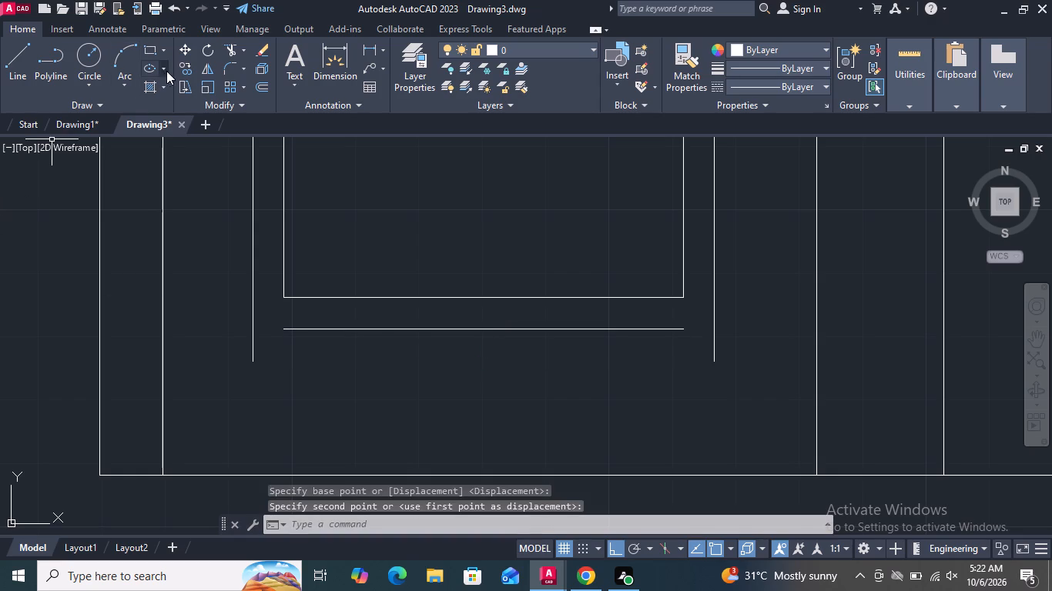
# Extend the panel's lowest horizontal line to the outer vertical lines on both sides.
pyautogui.click(243, 52)
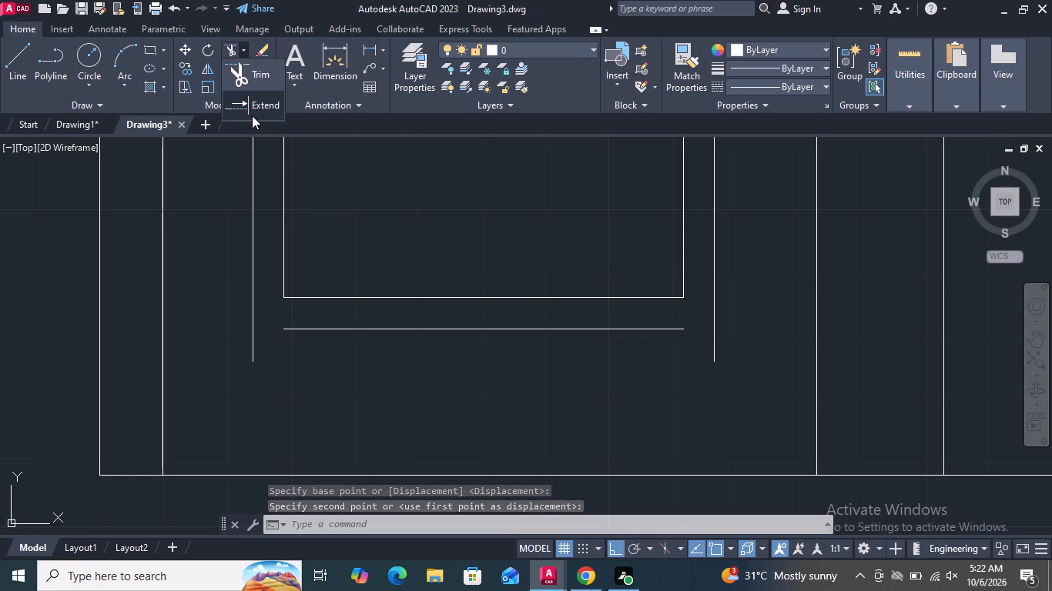
pyautogui.click(252, 111)
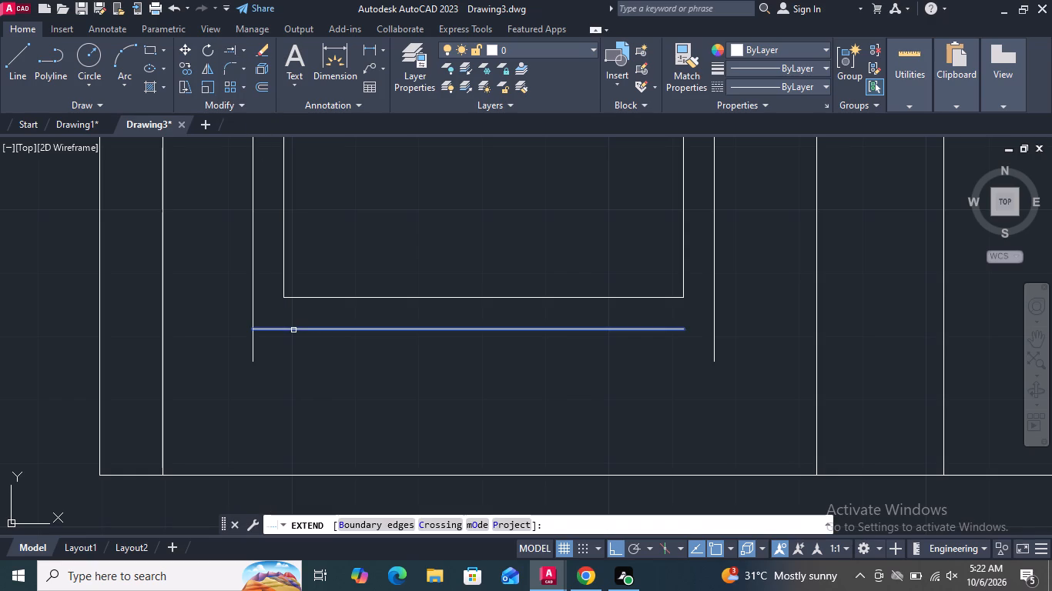
pyautogui.click(293, 330)
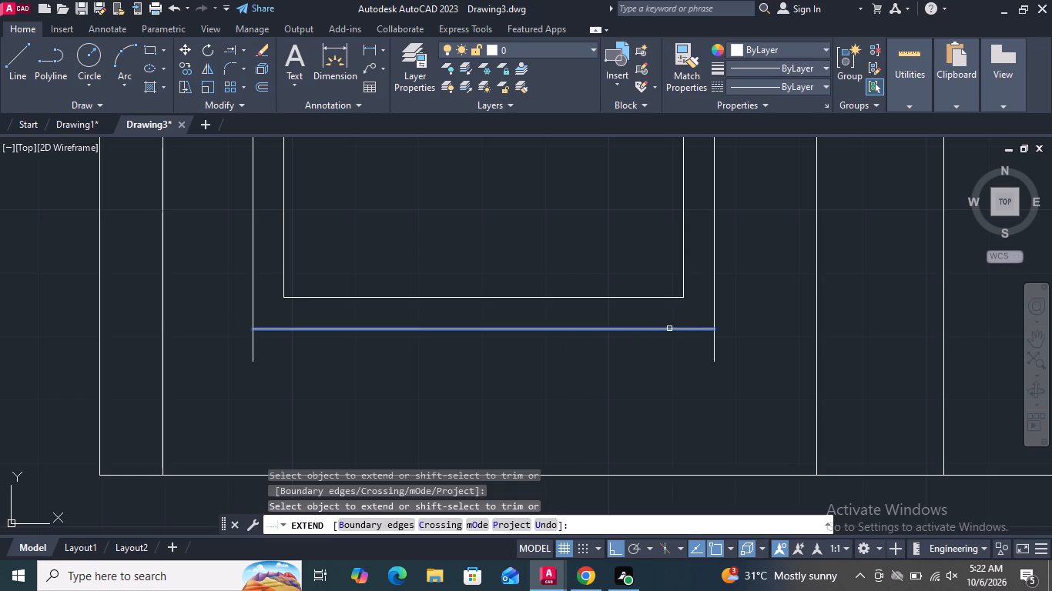
pyautogui.click(669, 329)
pyautogui.press('Return')
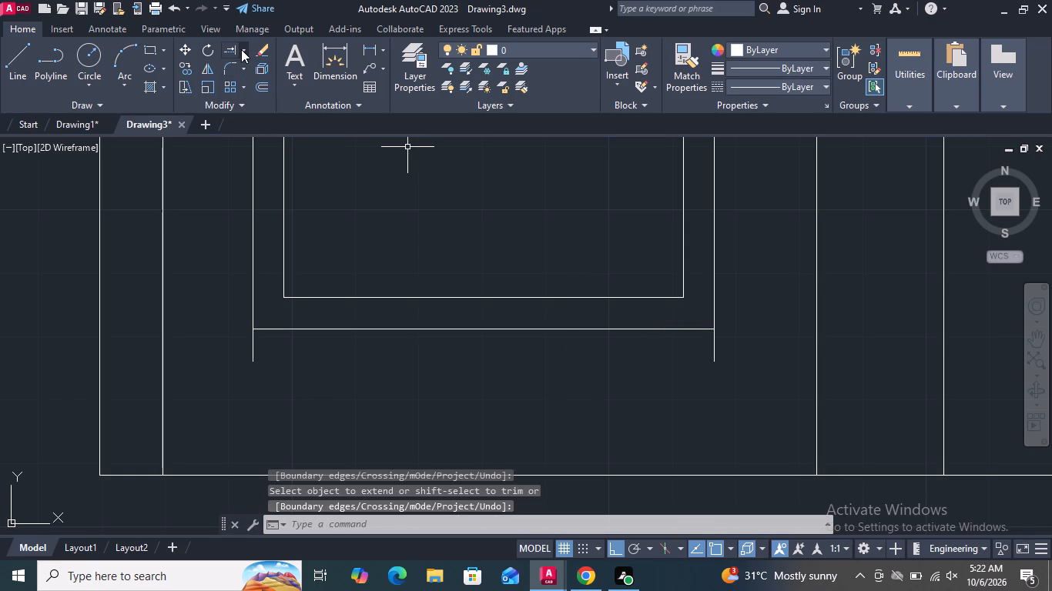
# Trim the outer verticals' stubs below the left lower panel's bottom line, leaving clean outer corners.
pyautogui.click(241, 48)
pyautogui.click(243, 81)
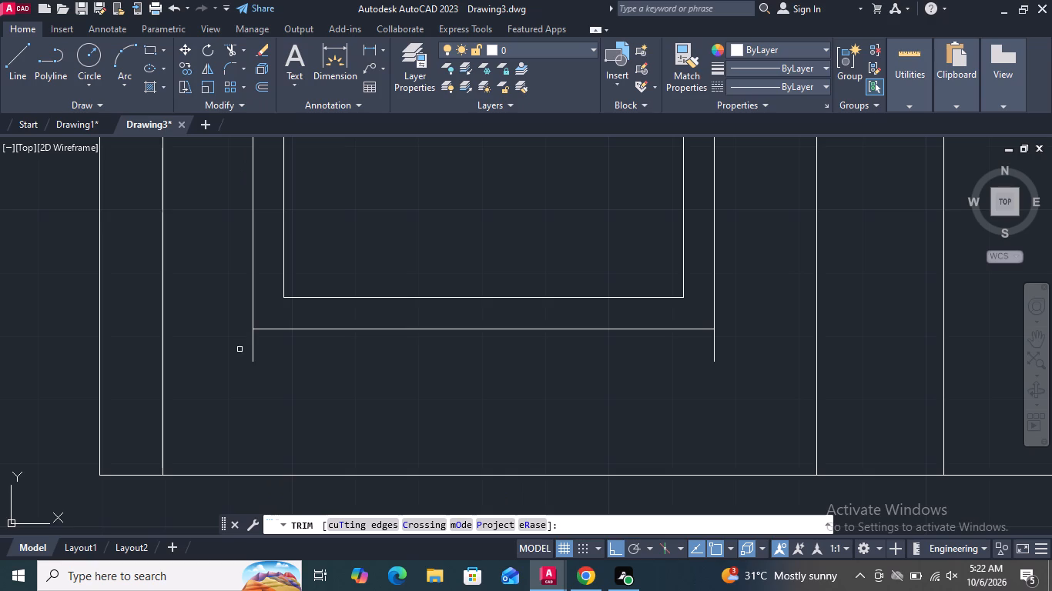
pyautogui.click(253, 349)
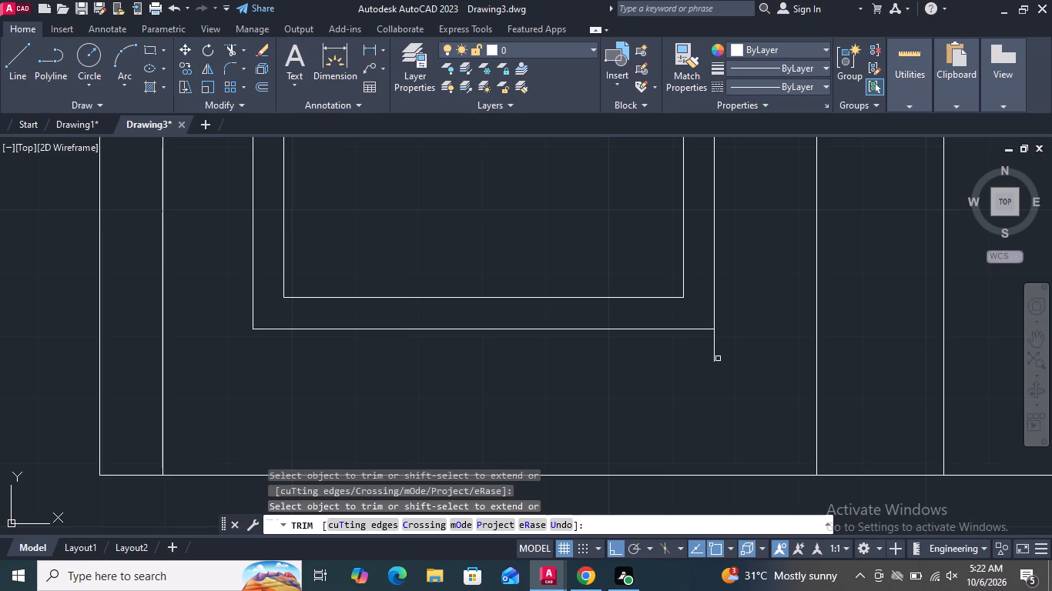
pyautogui.click(715, 356)
pyautogui.scroll(-2, 662, 390)
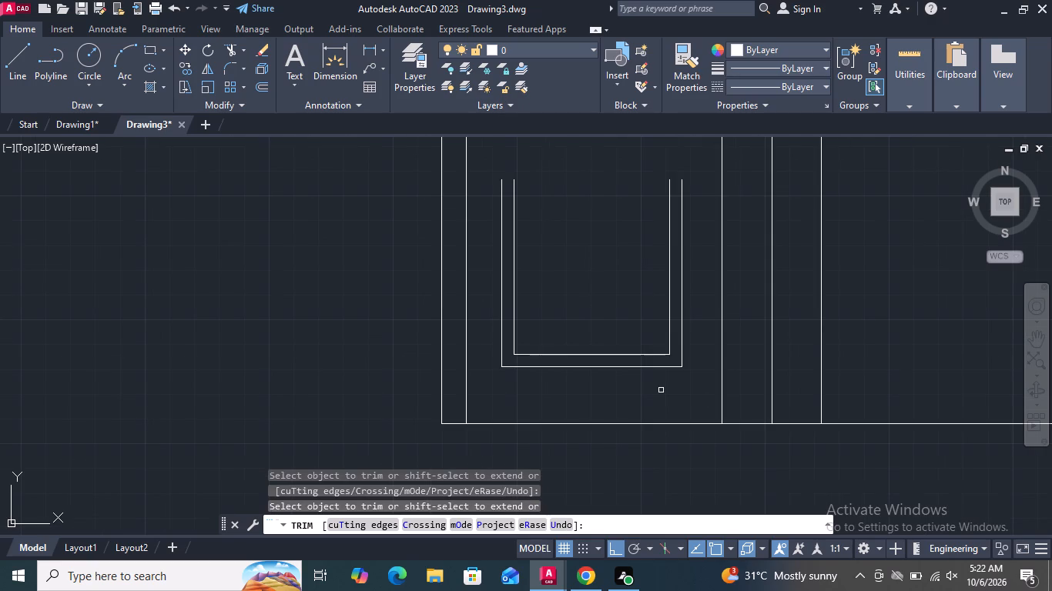
pyautogui.press('Return')
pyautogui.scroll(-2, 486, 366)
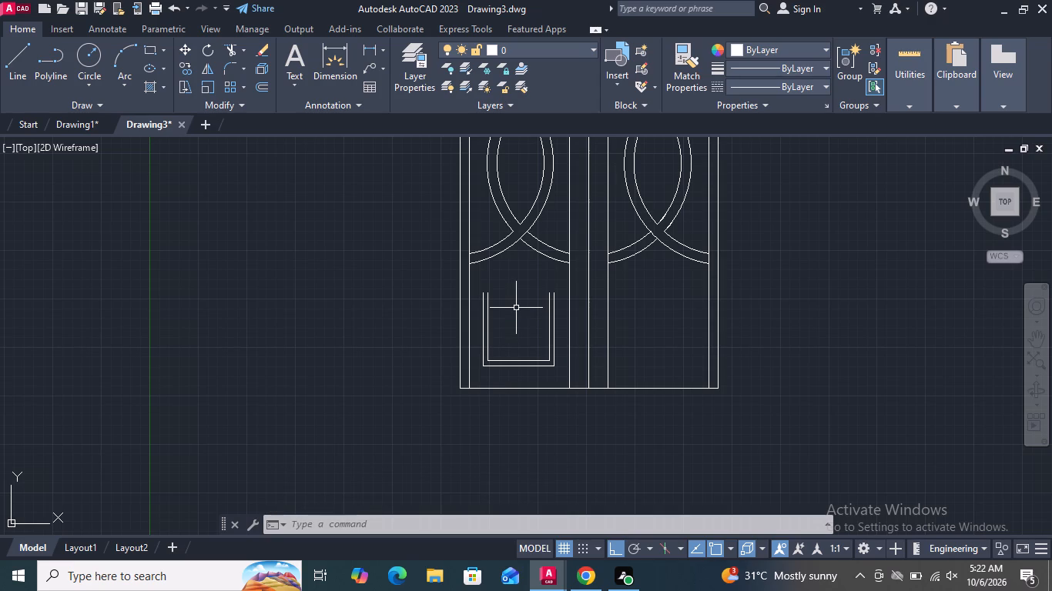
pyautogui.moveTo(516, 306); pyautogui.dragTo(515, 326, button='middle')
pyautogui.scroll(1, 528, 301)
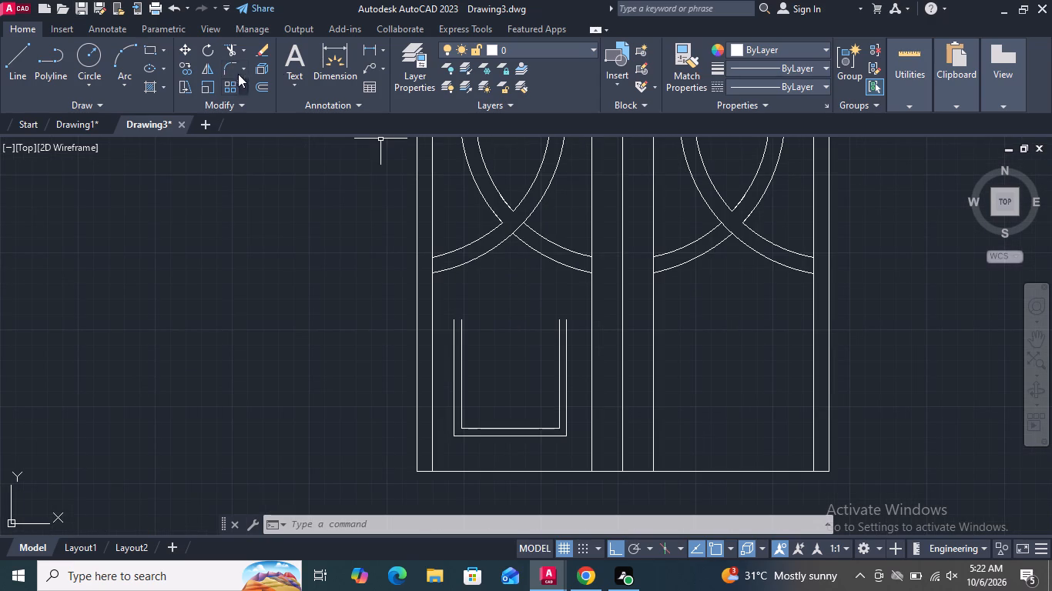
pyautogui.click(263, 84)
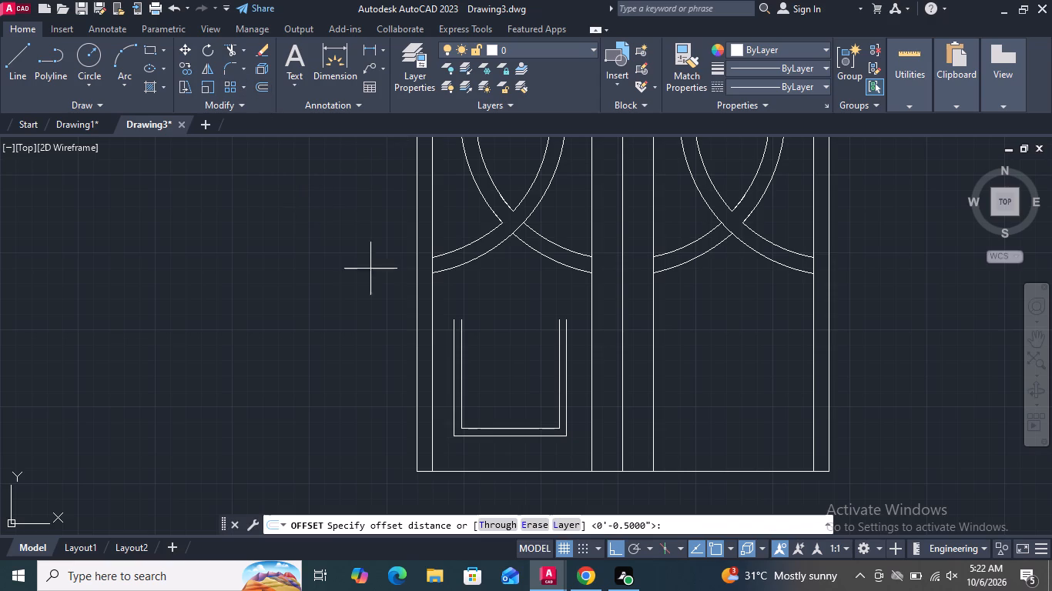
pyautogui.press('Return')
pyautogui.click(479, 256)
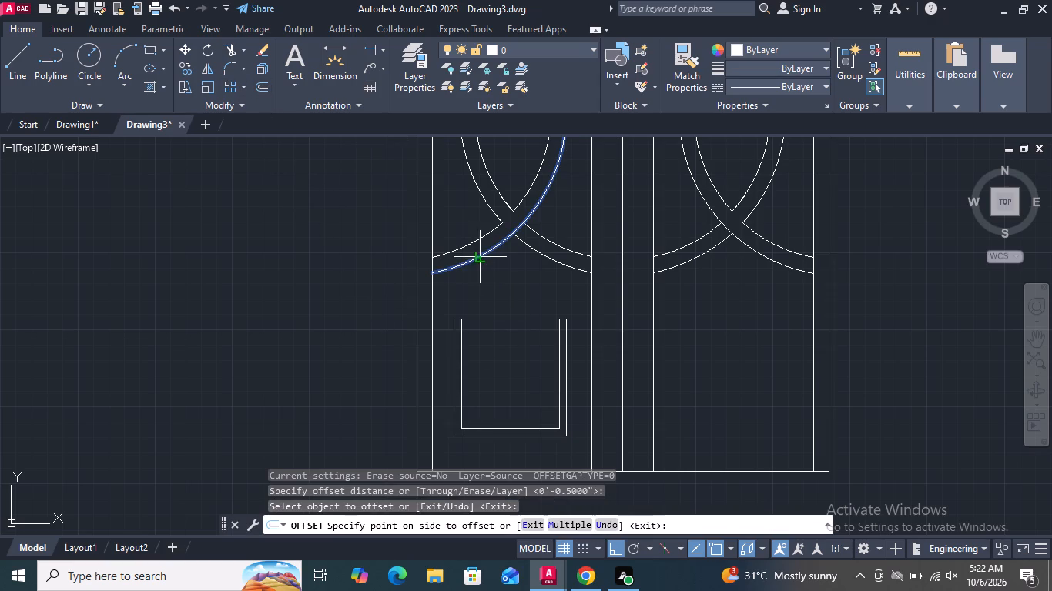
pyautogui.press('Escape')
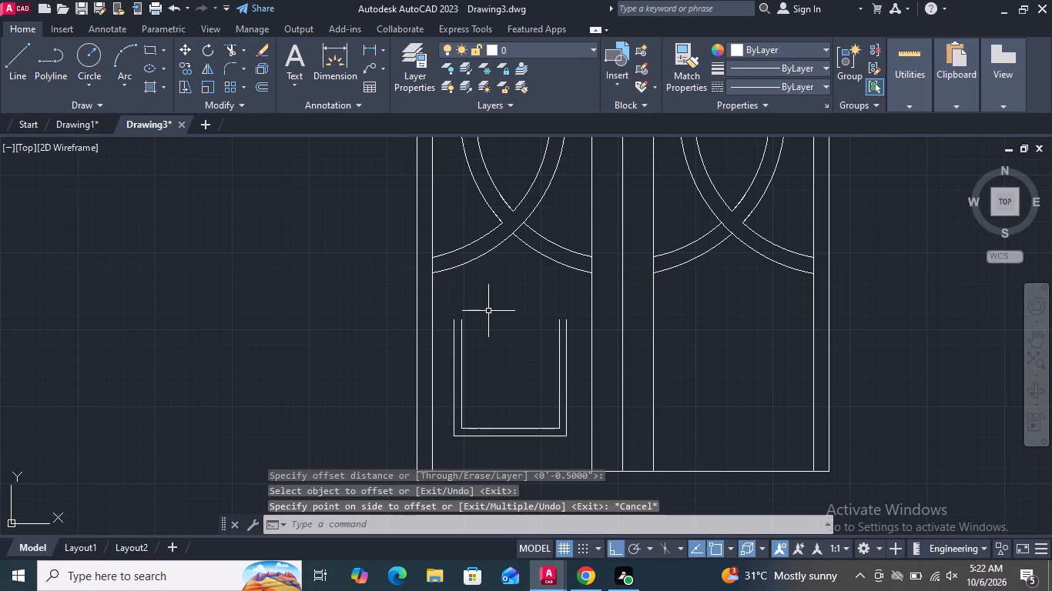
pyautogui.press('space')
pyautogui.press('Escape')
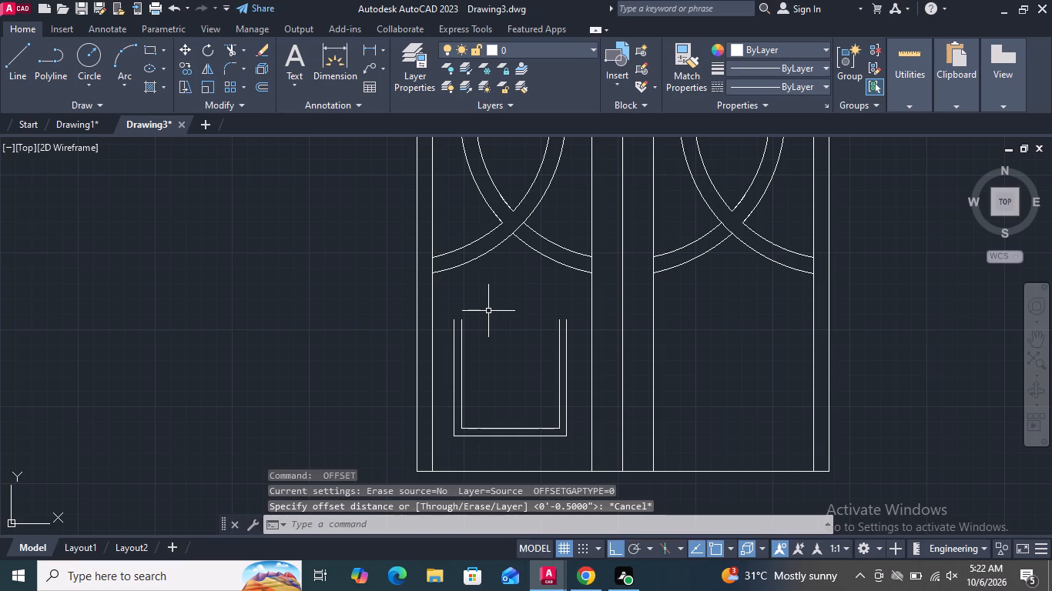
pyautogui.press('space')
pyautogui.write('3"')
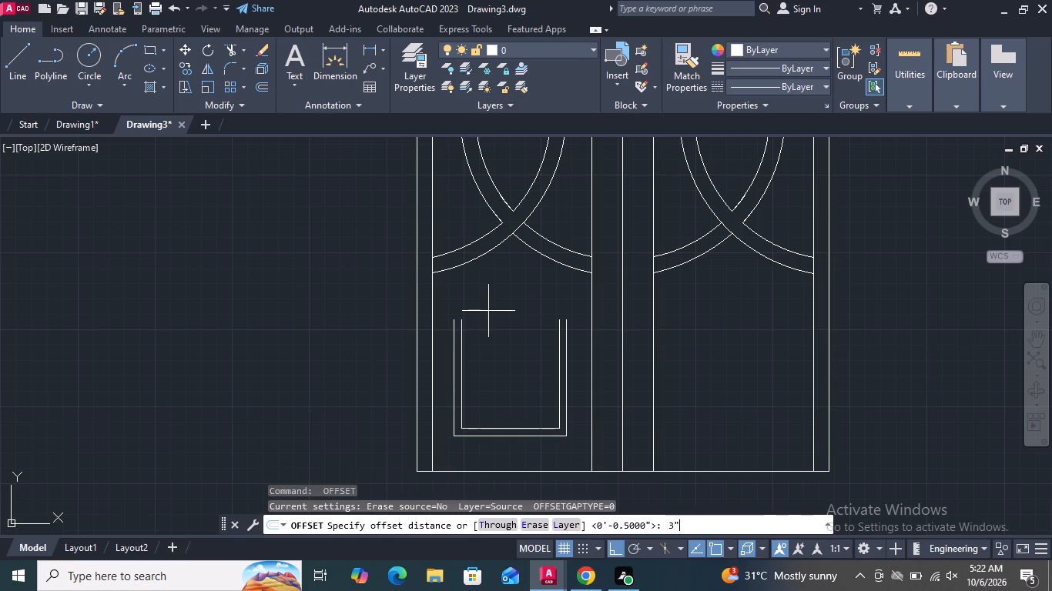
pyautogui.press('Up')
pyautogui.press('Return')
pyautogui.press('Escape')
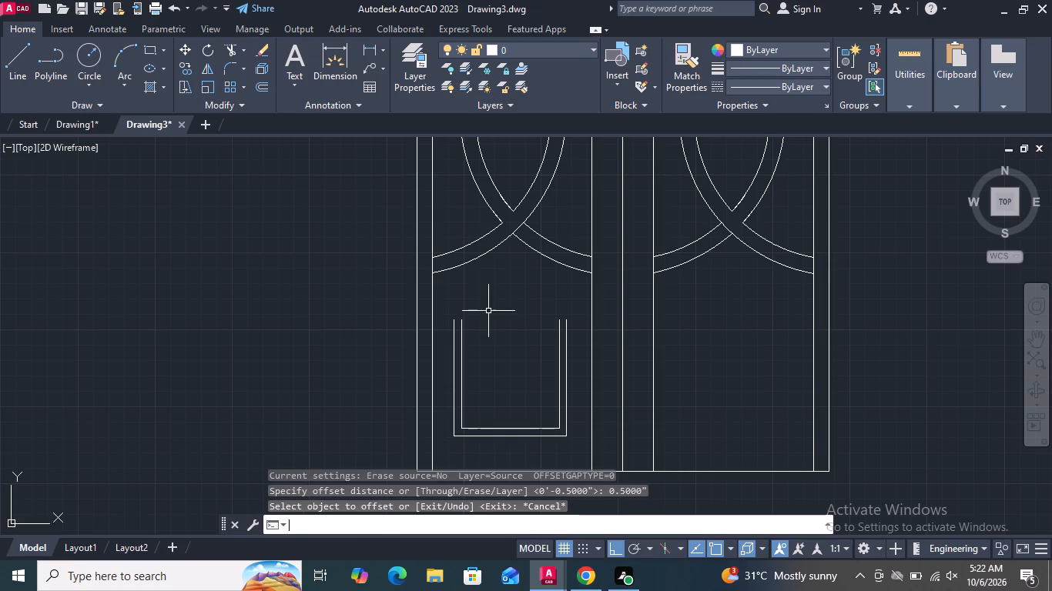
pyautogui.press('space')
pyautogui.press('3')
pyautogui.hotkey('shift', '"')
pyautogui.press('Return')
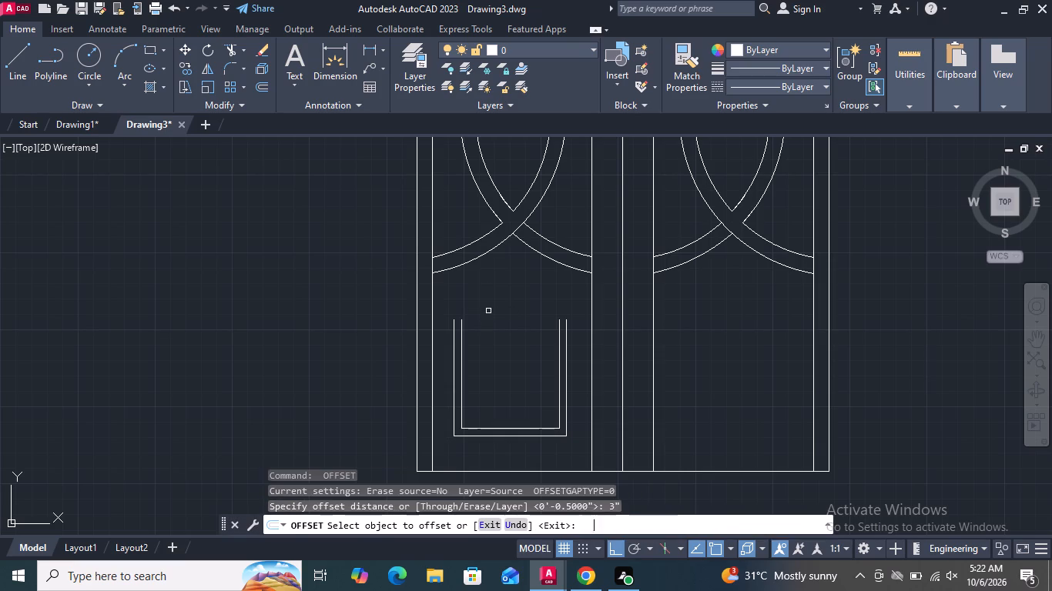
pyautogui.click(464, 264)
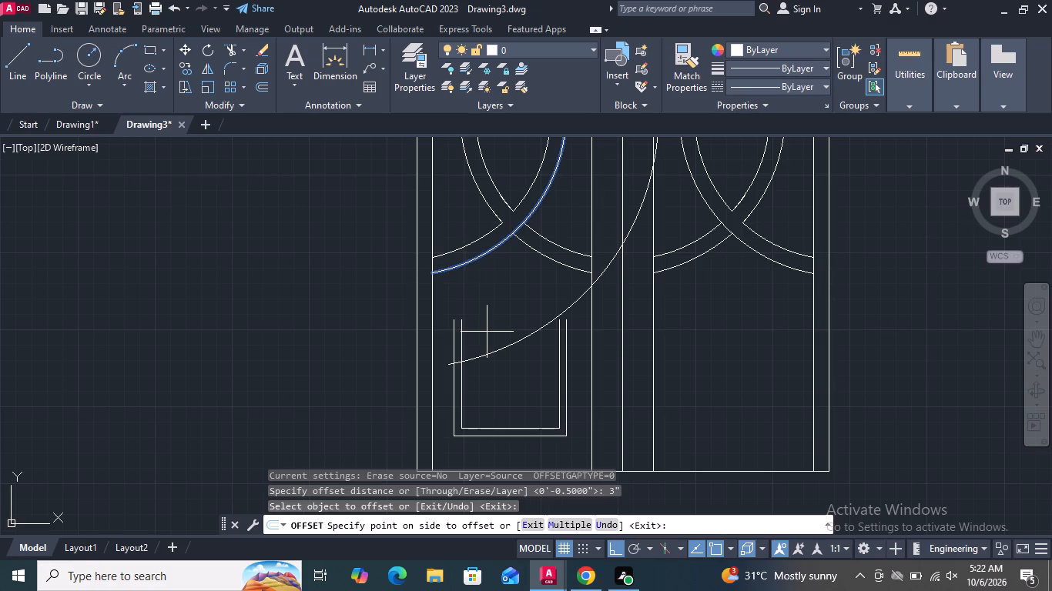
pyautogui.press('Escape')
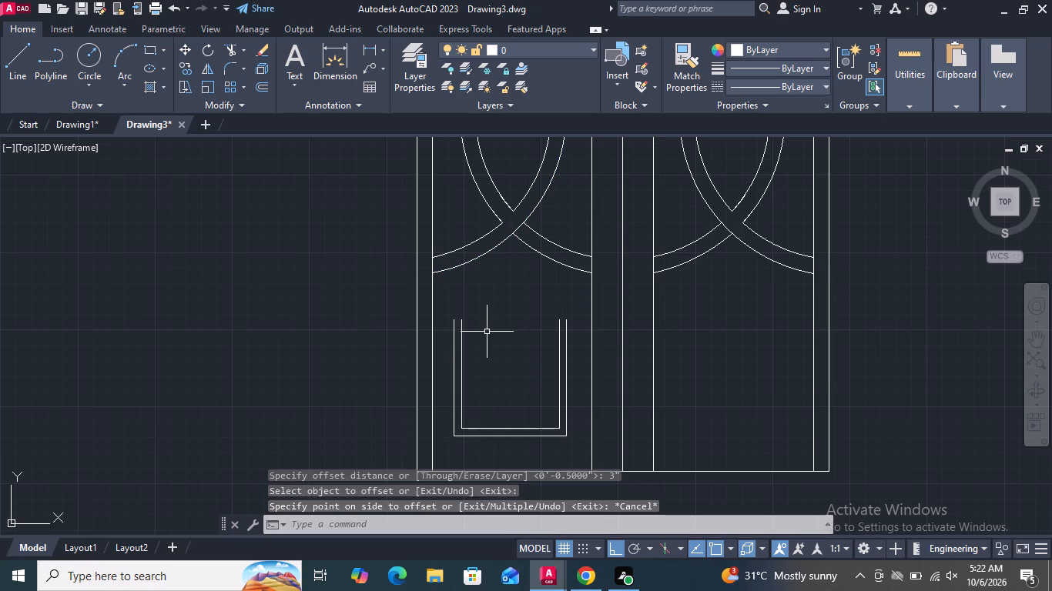
# Offset the left door's two lowest ring arcs 2" downward so the copies cross above the lower panel.
pyautogui.press('space')
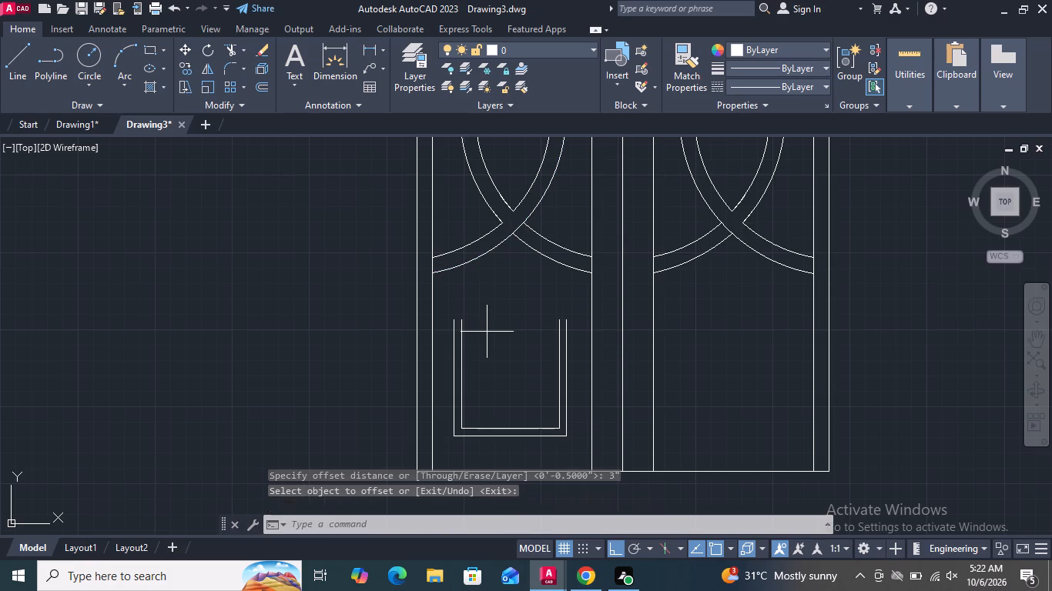
pyautogui.write('2')
pyautogui.hotkey('shift', '"')
pyautogui.press('Return')
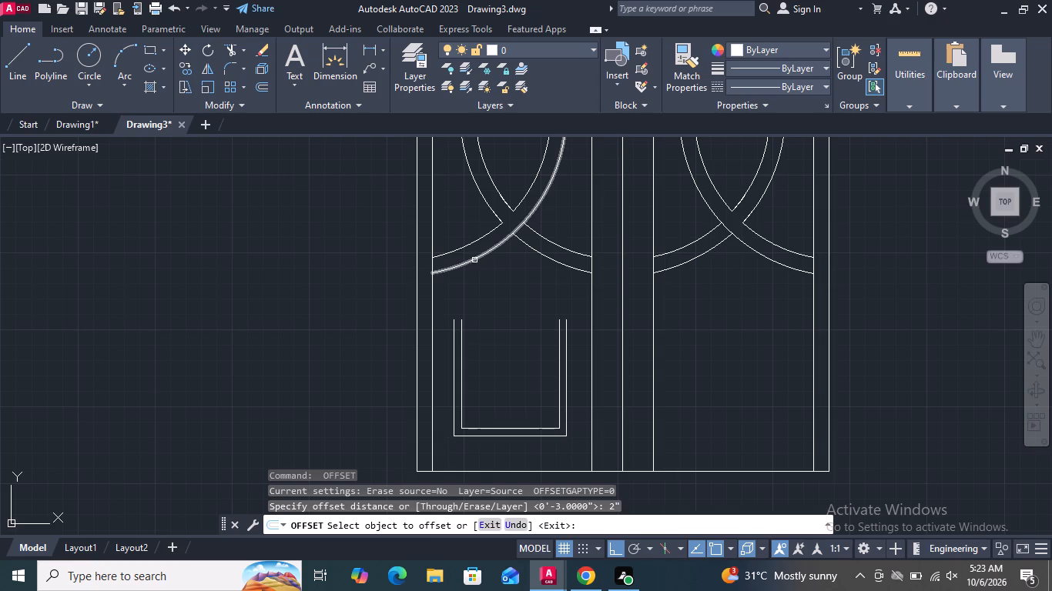
pyautogui.click(474, 260)
pyautogui.click(490, 303)
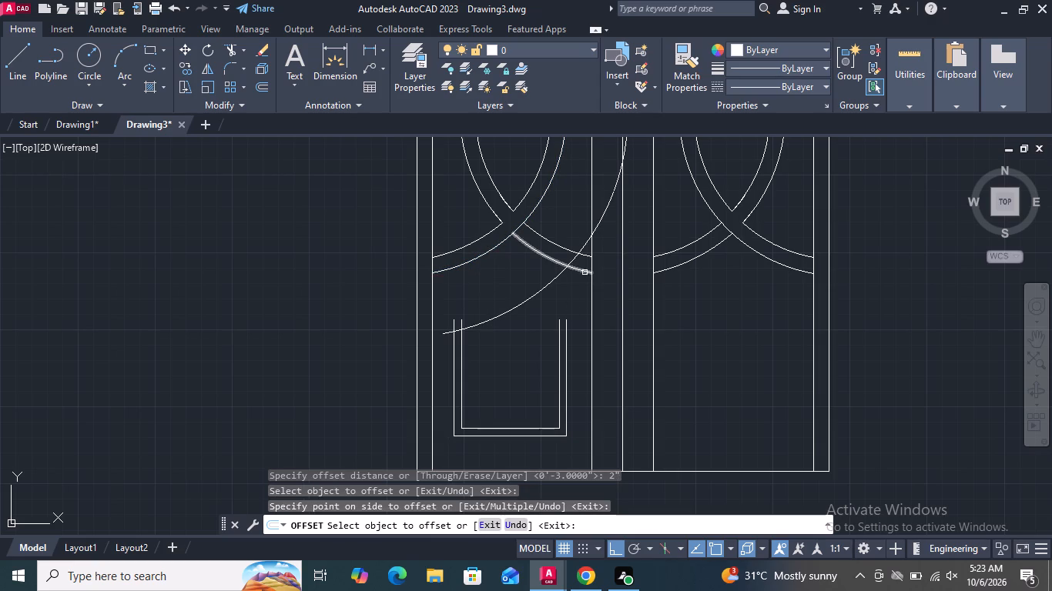
pyautogui.click(585, 272)
pyautogui.click(523, 343)
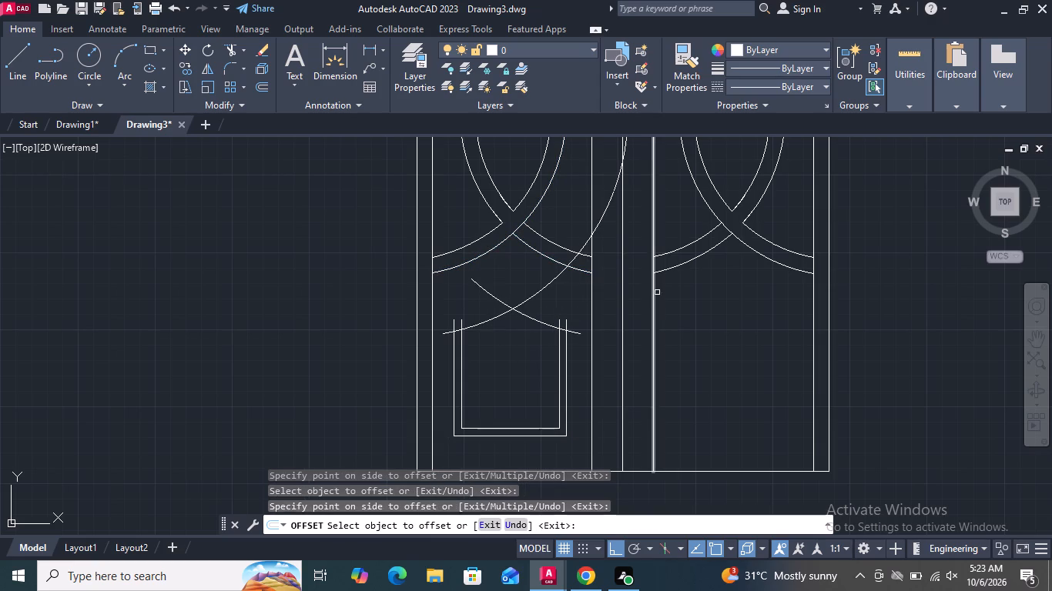
pyautogui.press('Escape')
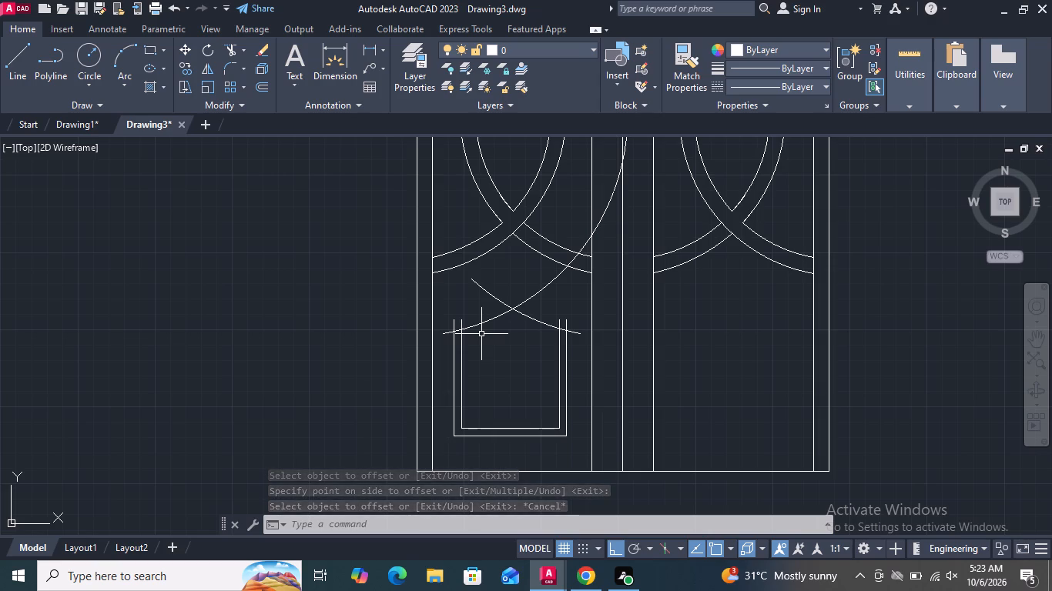
# Trim the two offset arcs to the panel's inner verticals and beyond their crossing, forming a pointed top for the inner outline.
pyautogui.scroll(1, 510, 310)
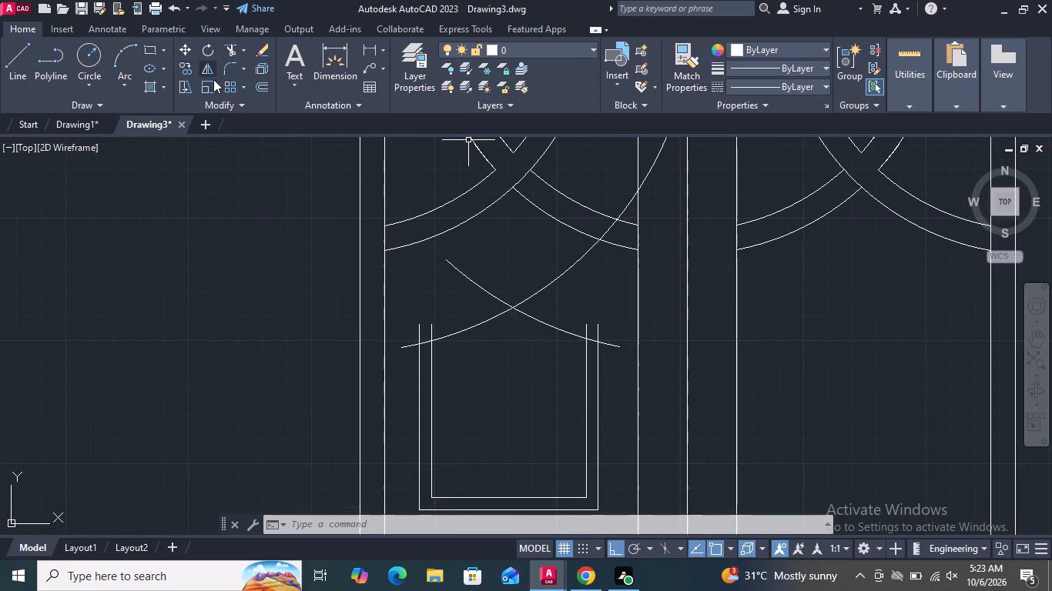
pyautogui.click(229, 44)
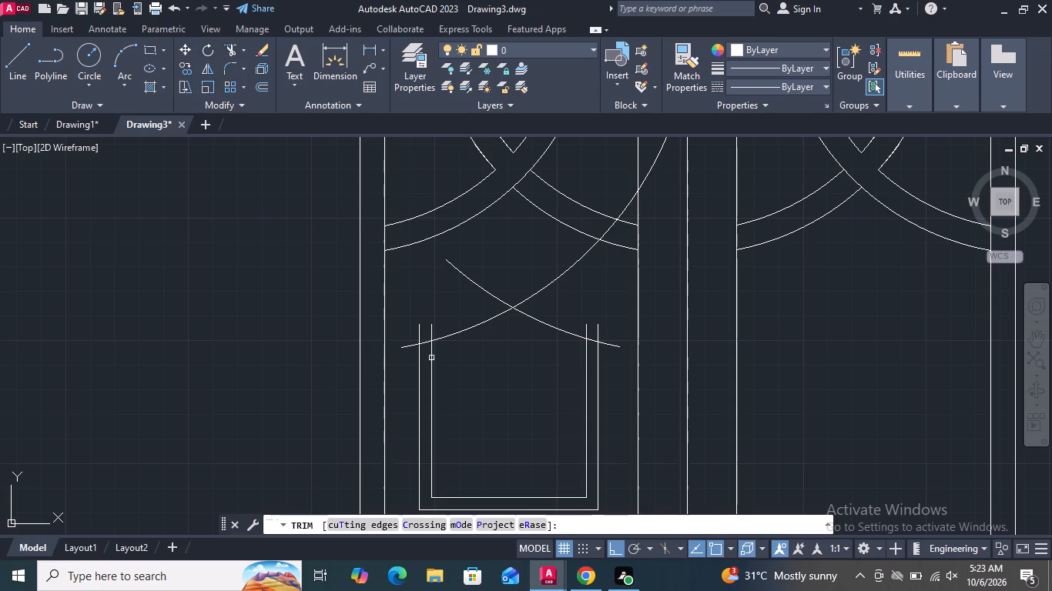
pyautogui.click(404, 347)
pyautogui.scroll(2, 434, 347)
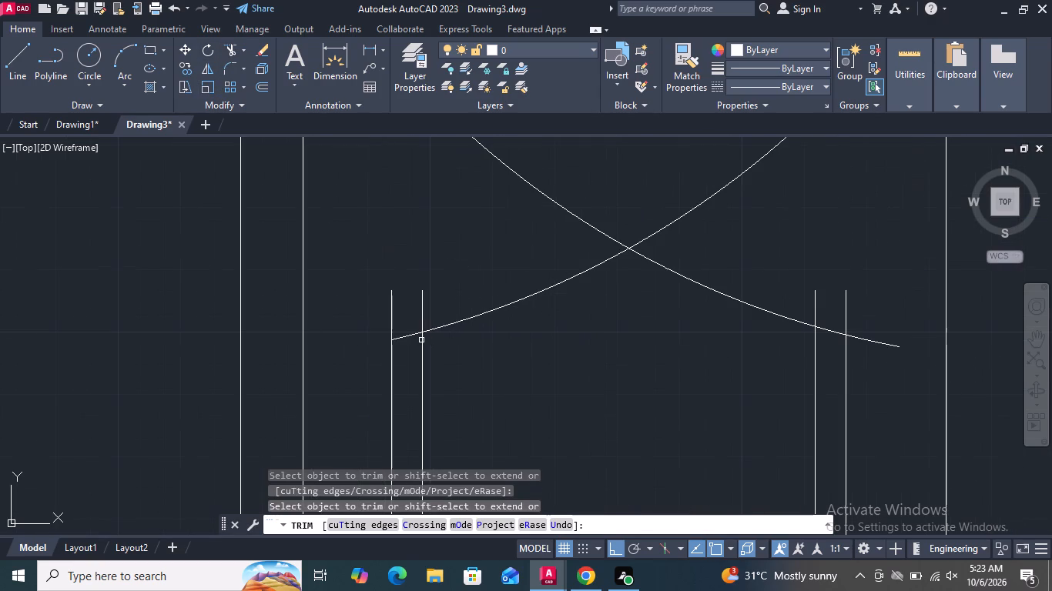
pyautogui.click(410, 332)
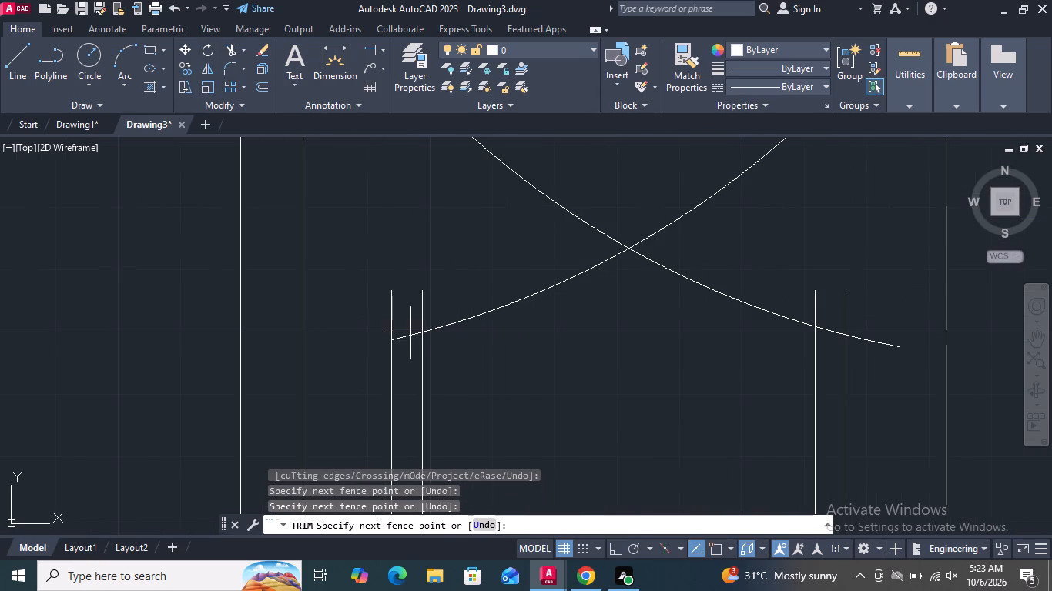
pyautogui.click(409, 342)
pyautogui.click(913, 367)
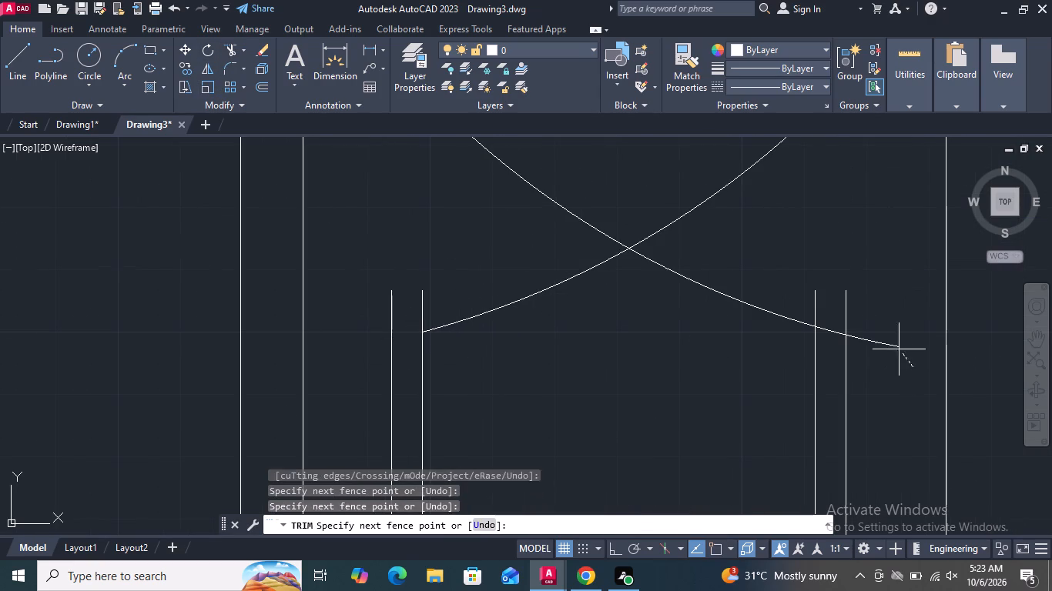
pyautogui.click(887, 334)
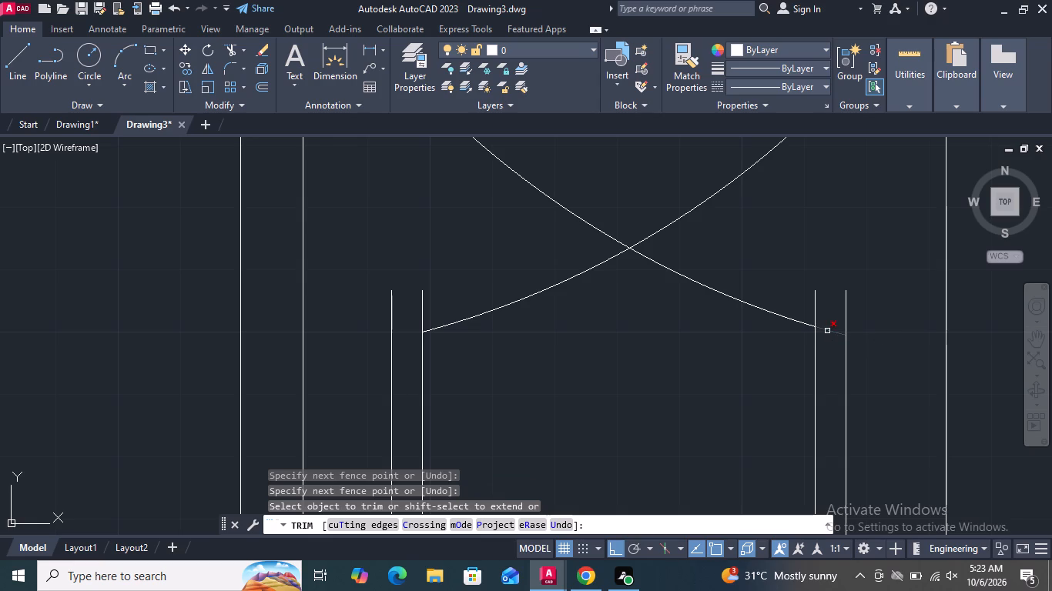
pyautogui.click(827, 330)
pyautogui.scroll(-1, 603, 372)
pyautogui.click(657, 274)
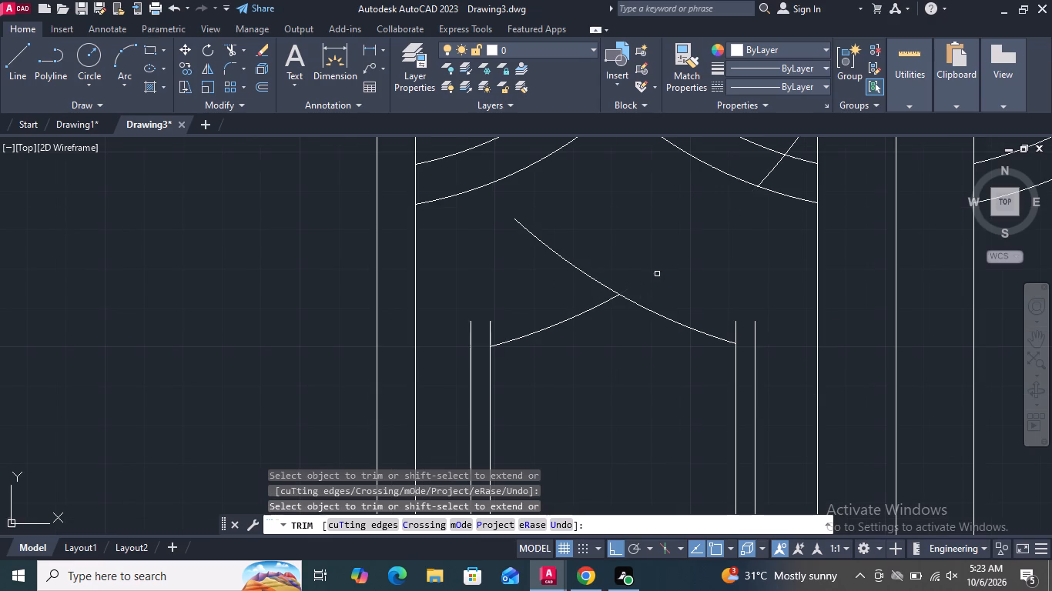
pyautogui.click(588, 277)
# Trim away all leftover pieces of the offset arc across the left door's rings and the central band.
pyautogui.scroll(-2, 625, 409)
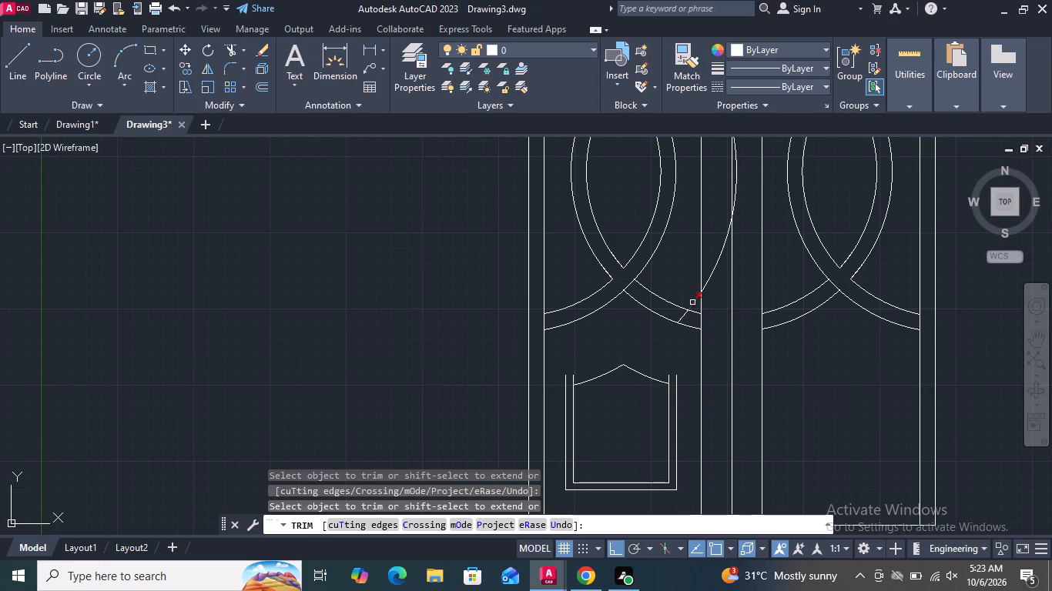
pyautogui.scroll(2, 692, 302)
pyautogui.click(668, 336)
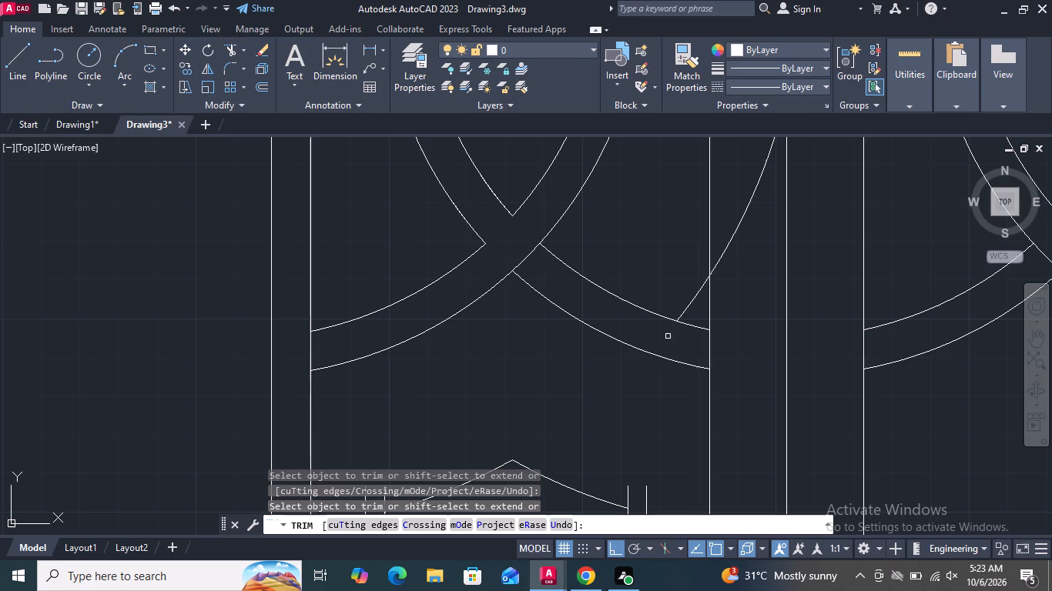
pyautogui.click(684, 311)
pyautogui.scroll(-1, 684, 311)
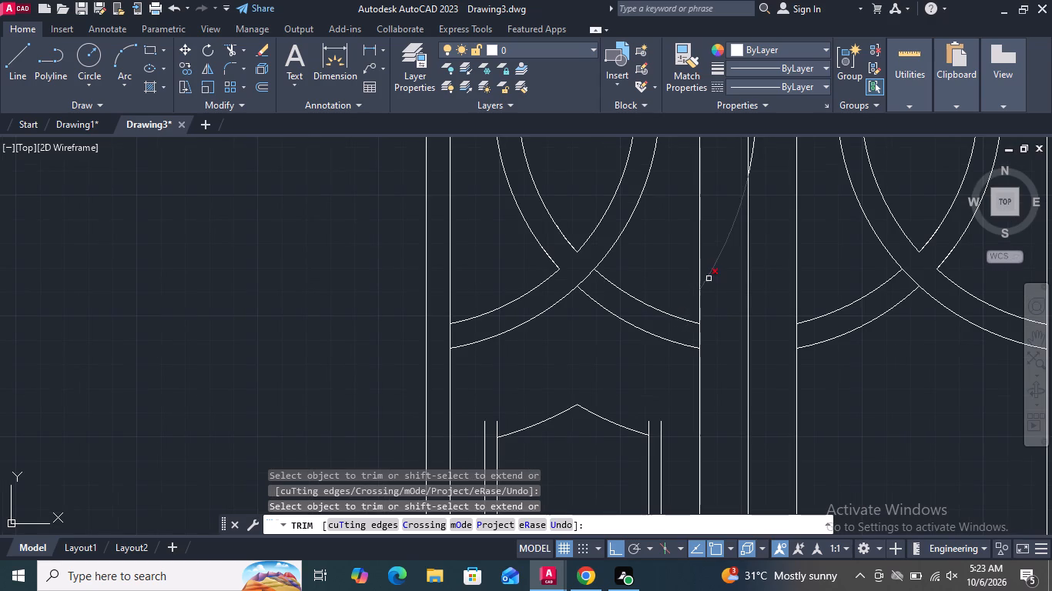
pyautogui.click(709, 275)
pyautogui.scroll(-2, 719, 353)
pyautogui.scroll(3, 736, 232)
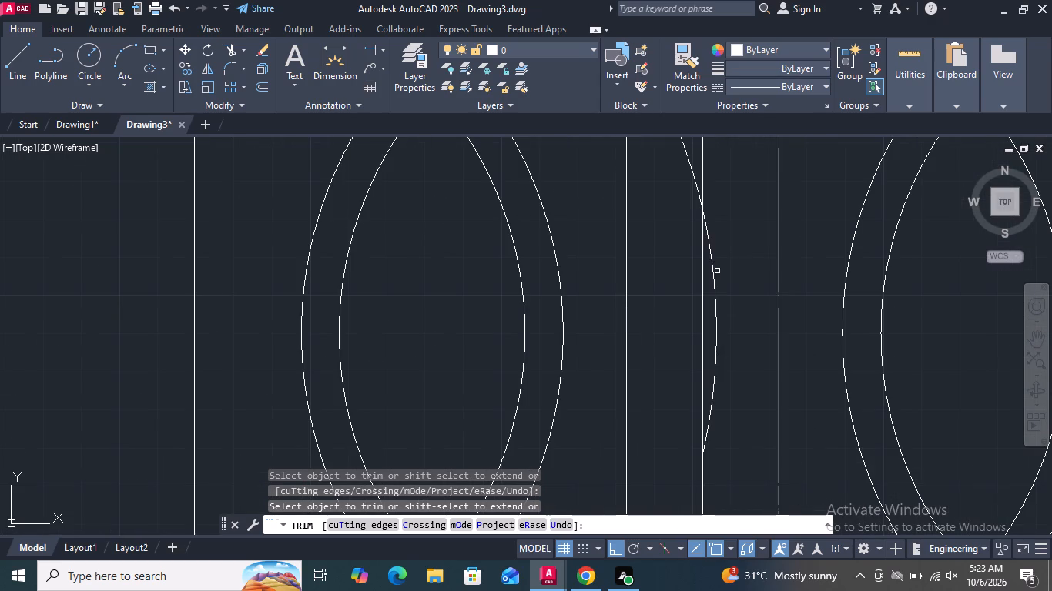
pyautogui.click(714, 275)
pyautogui.scroll(-2, 725, 325)
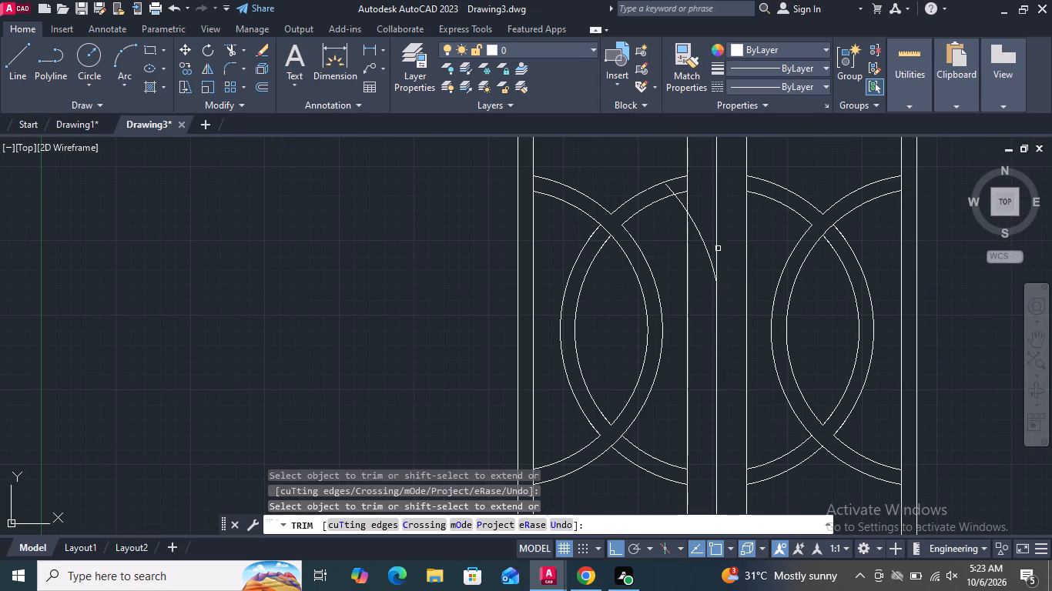
pyautogui.click(693, 222)
pyautogui.scroll(3, 674, 195)
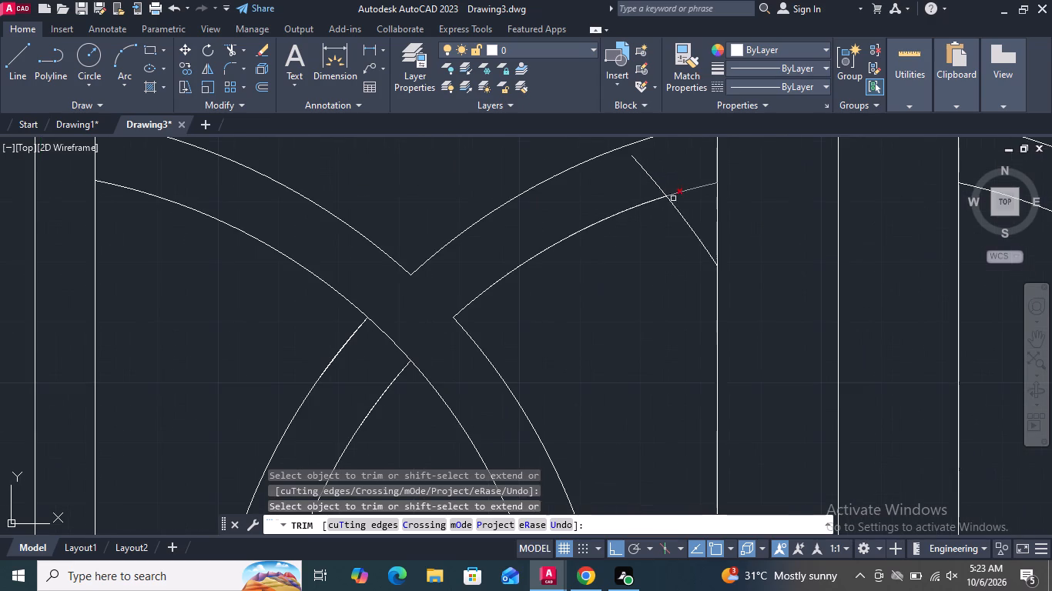
pyautogui.click(674, 210)
pyautogui.click(663, 190)
pyautogui.scroll(-3, 634, 209)
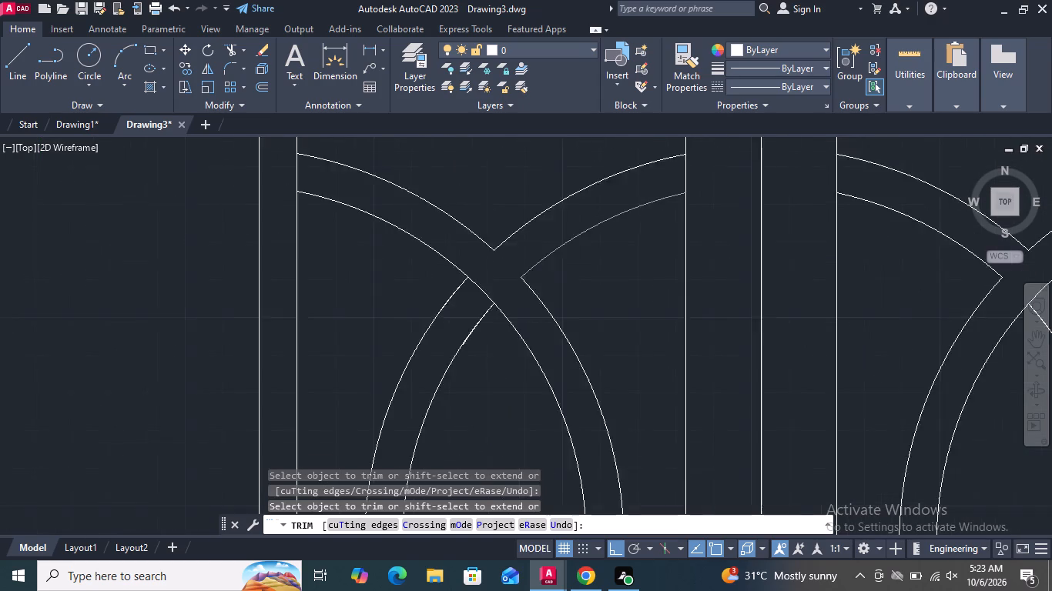
pyautogui.scroll(-2, 630, 238)
pyautogui.press('Return')
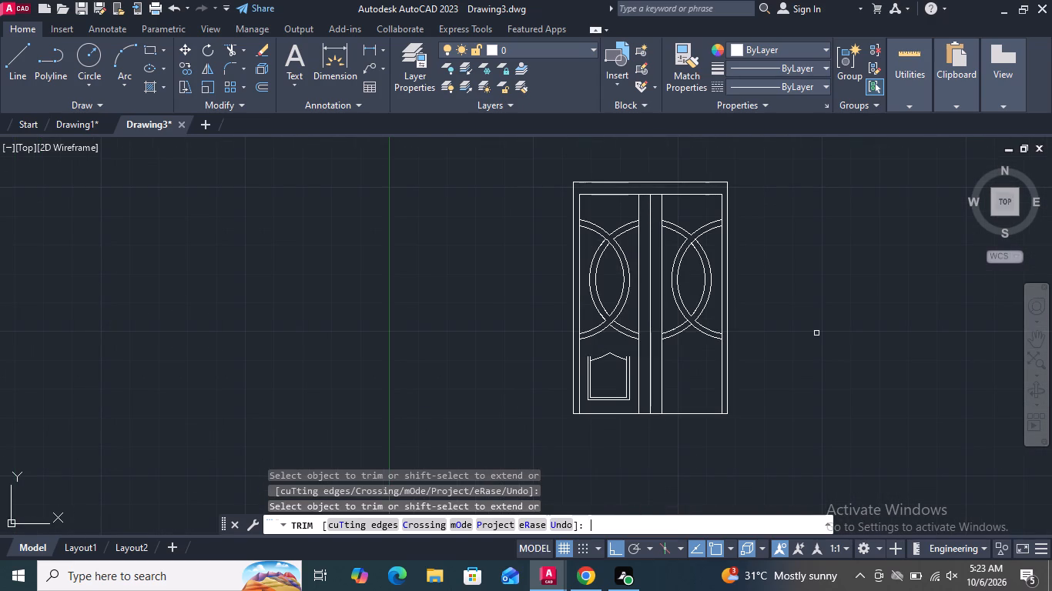
# Join the two arcs of the left lower panel's pointed top into a single polyline.
pyautogui.scroll(4, 619, 357)
pyautogui.moveTo(574, 407); pyautogui.dragTo(574, 393)
pyautogui.click(537, 316)
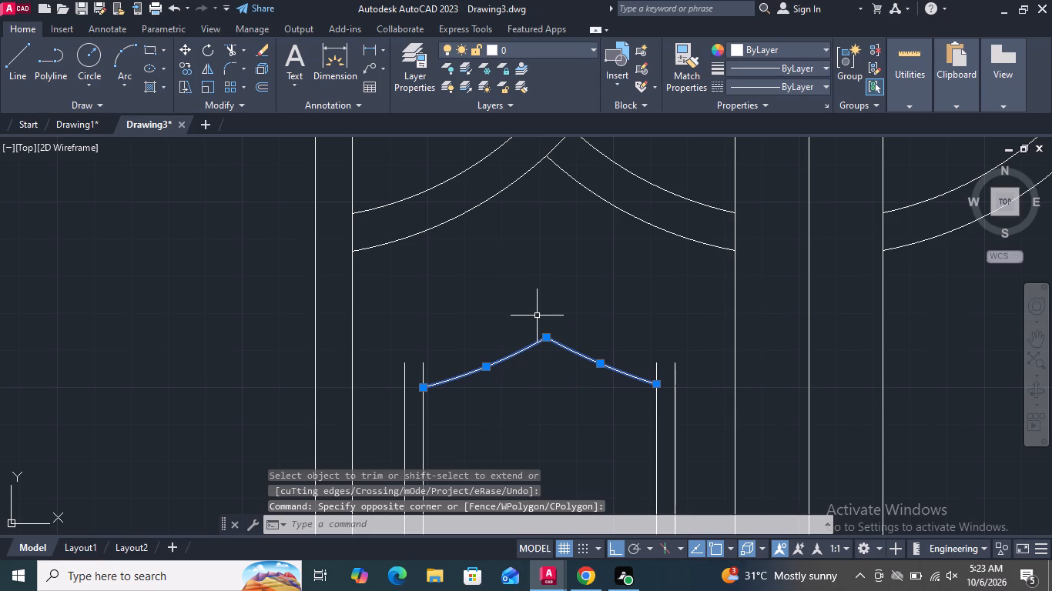
pyautogui.press('j')
pyautogui.press('Return')
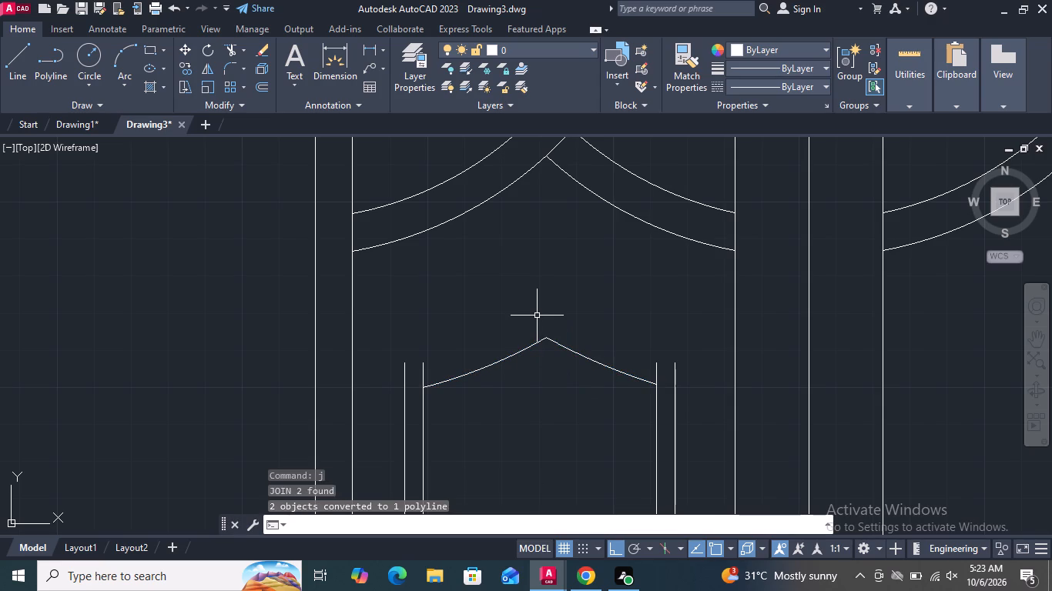
# Offset the joined pointed top 1/2" upward to start the left lower panel's outer top curve.
pyautogui.click(265, 83)
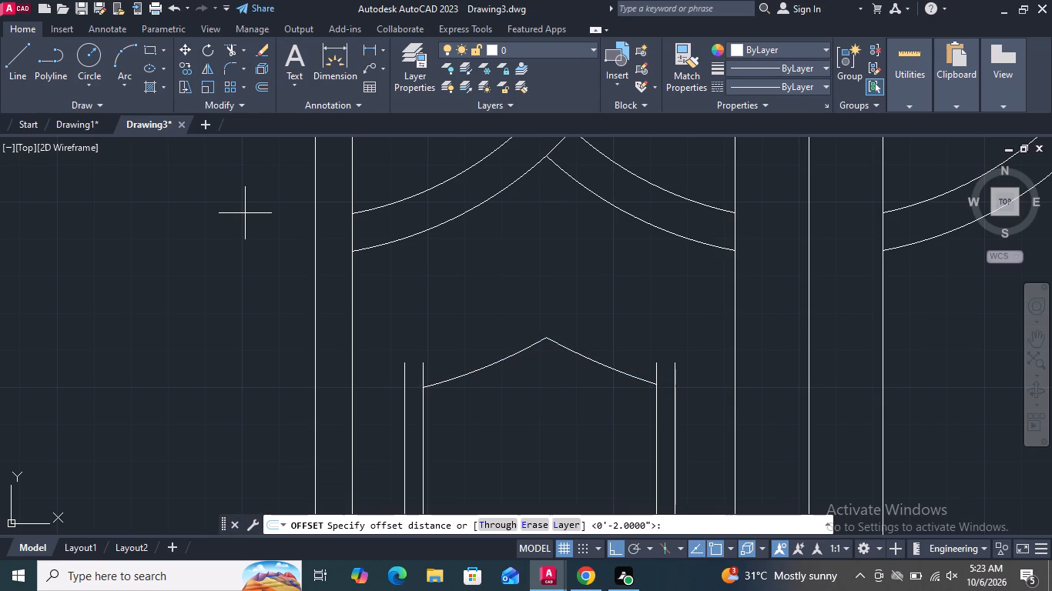
pyautogui.press('1')
pyautogui.press('/')
pyautogui.press('2')
pyautogui.hotkey('shift', '"')
pyautogui.press('Return')
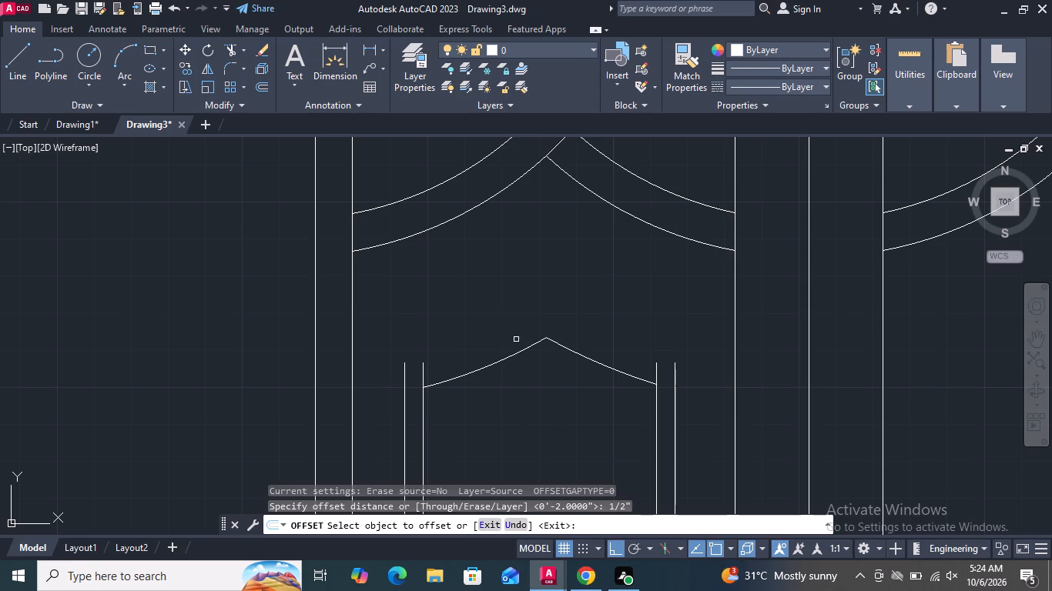
pyautogui.click(516, 352)
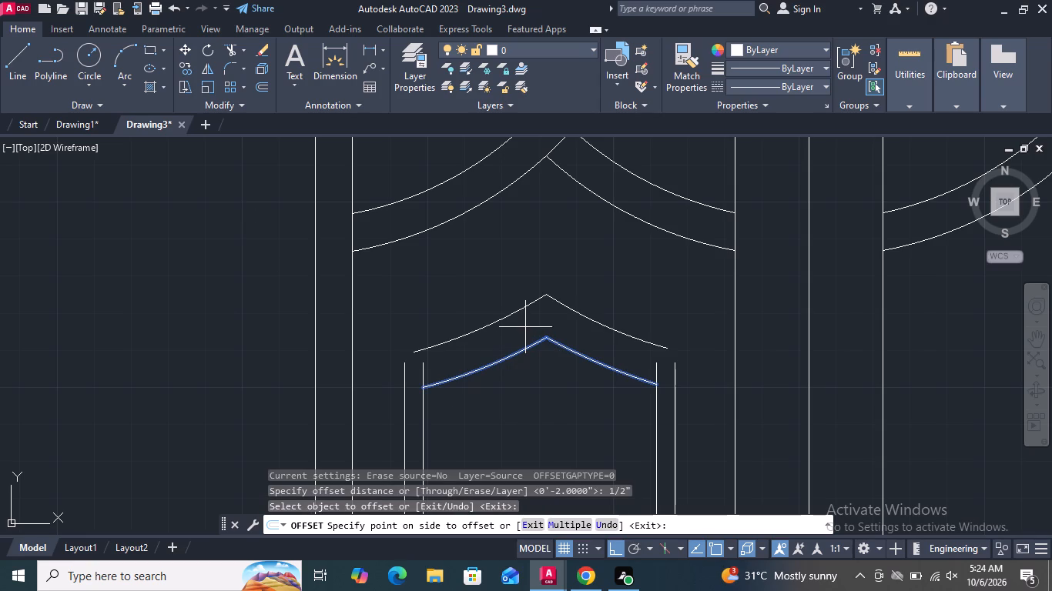
pyautogui.click(525, 327)
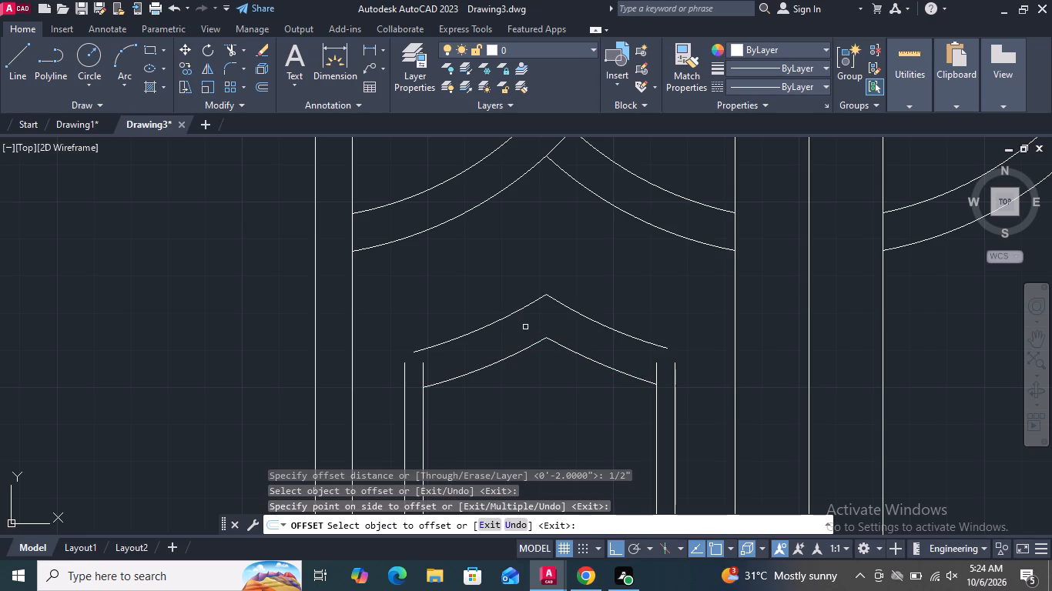
pyautogui.press('Return')
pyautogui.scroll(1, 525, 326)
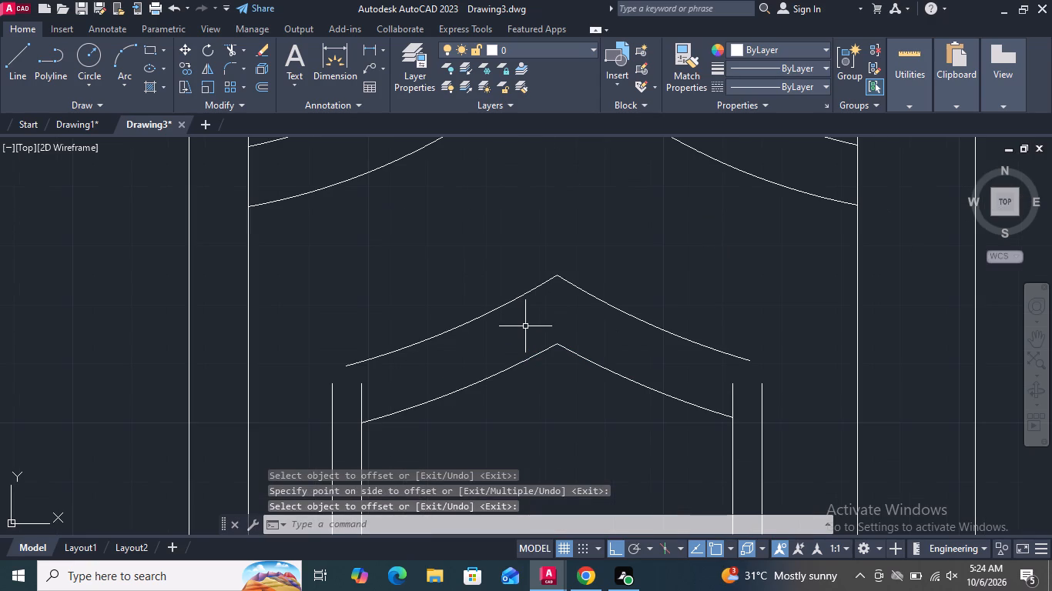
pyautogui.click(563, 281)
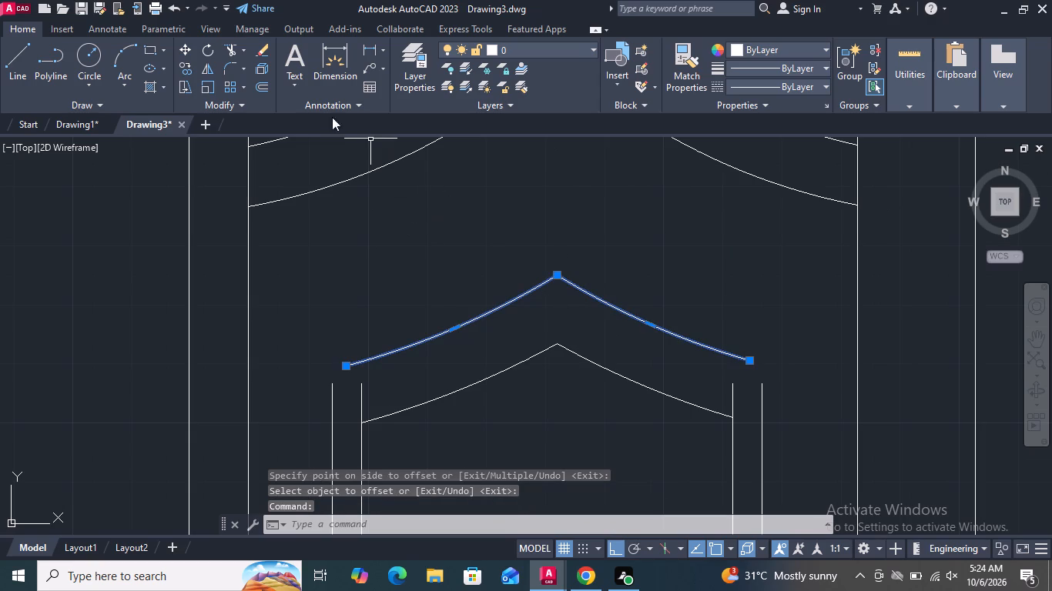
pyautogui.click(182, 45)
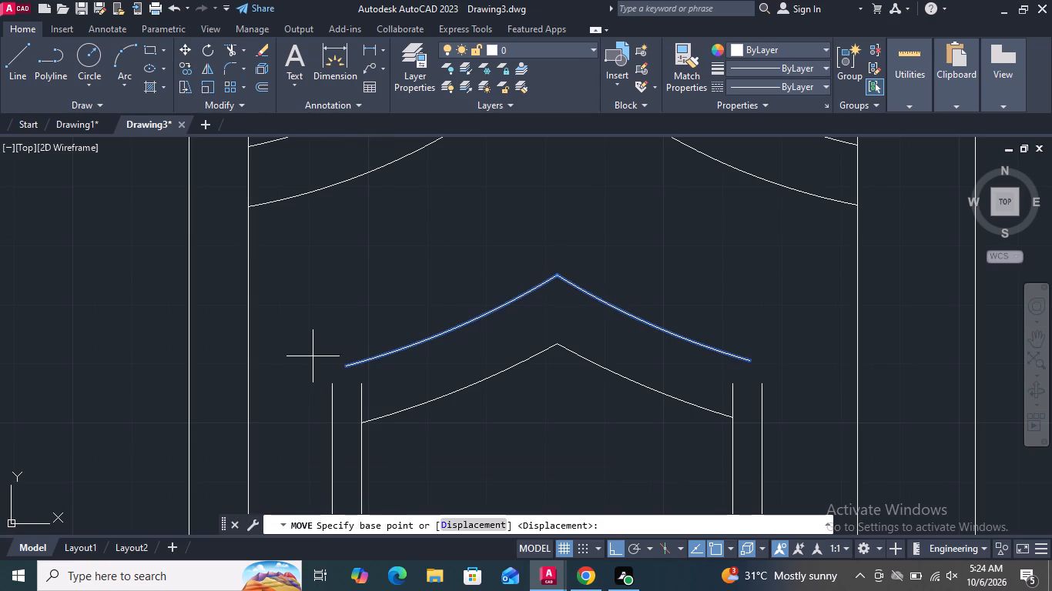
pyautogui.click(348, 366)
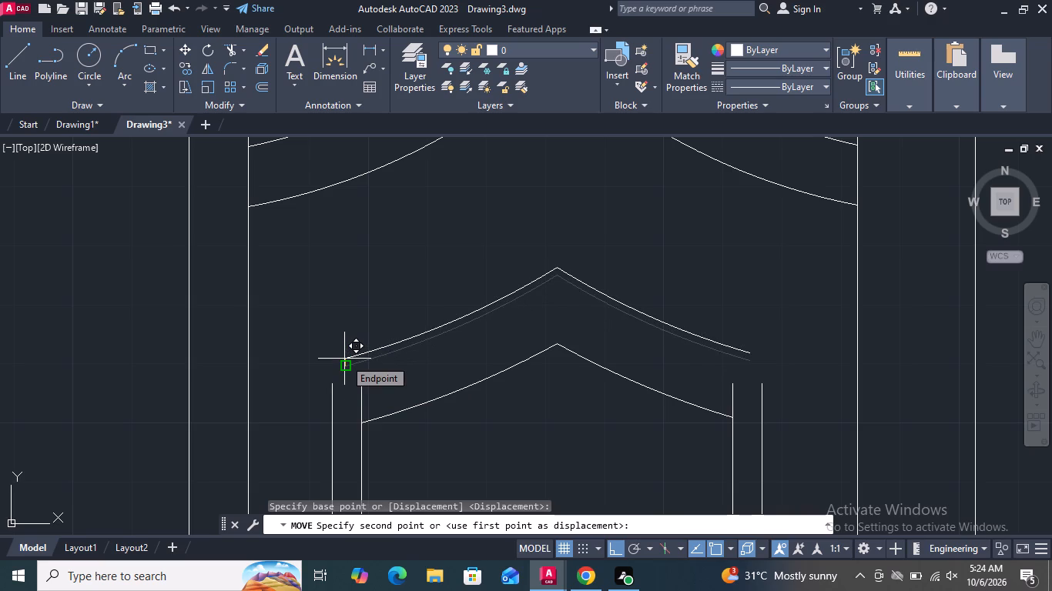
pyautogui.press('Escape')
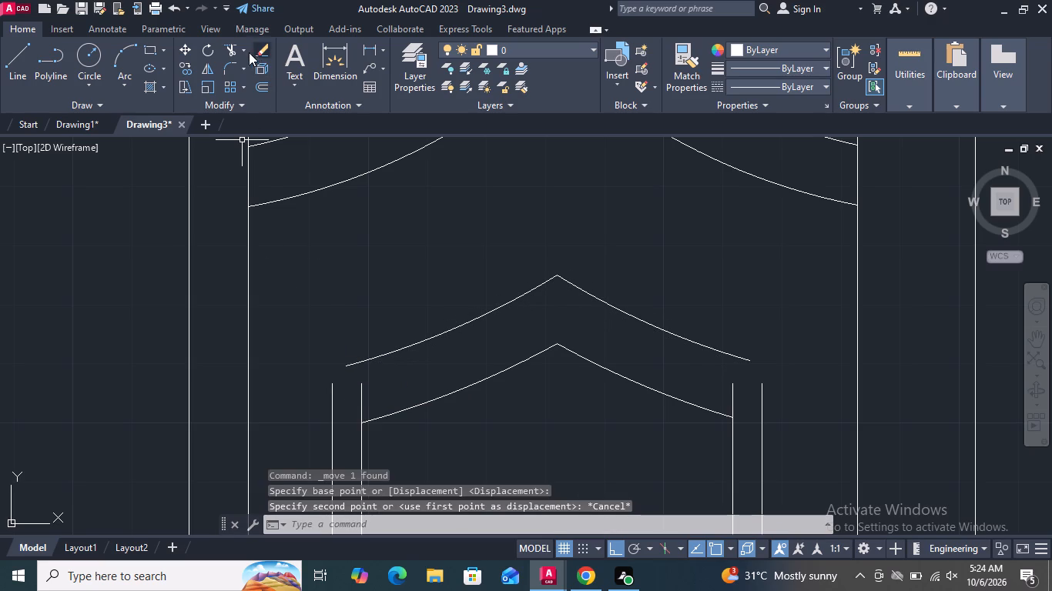
# Extend both ends of the outer pointed curve out to the left door's side verticals.
pyautogui.click(241, 49)
pyautogui.click(243, 111)
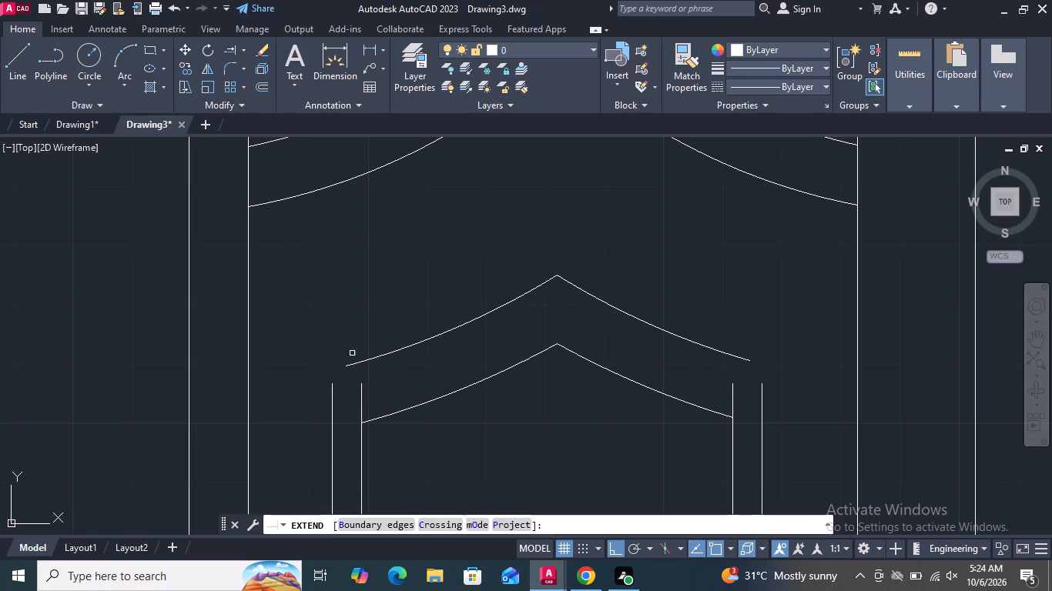
pyautogui.click(353, 362)
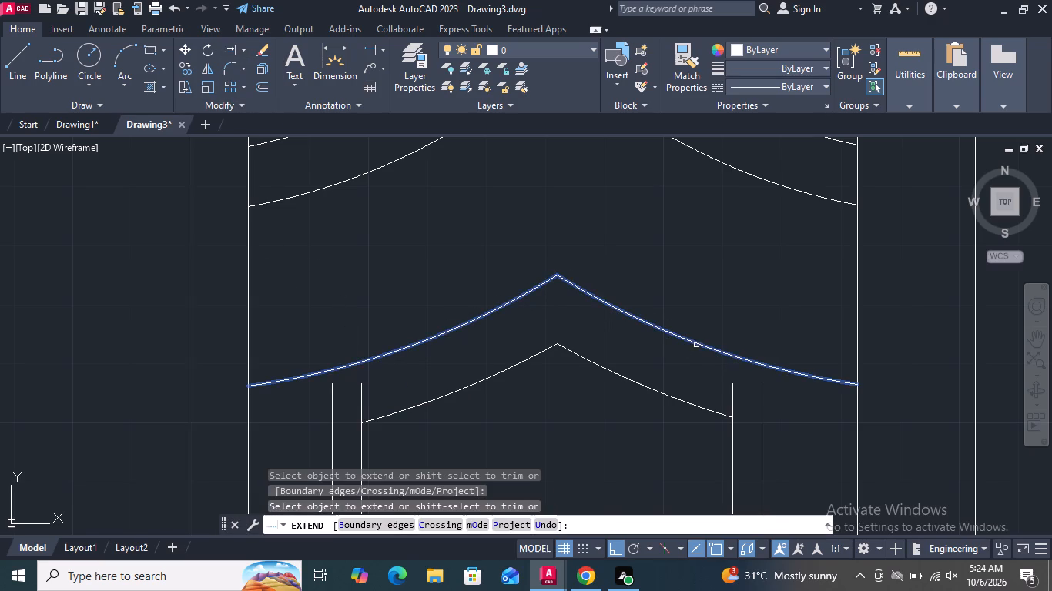
pyautogui.click(696, 343)
pyautogui.press('Return')
# Move the outer pointed curve straight down so it meets the upper end of the panel's left outer vertical.
pyautogui.moveTo(538, 313); pyautogui.dragTo(515, 295)
pyautogui.click(502, 284)
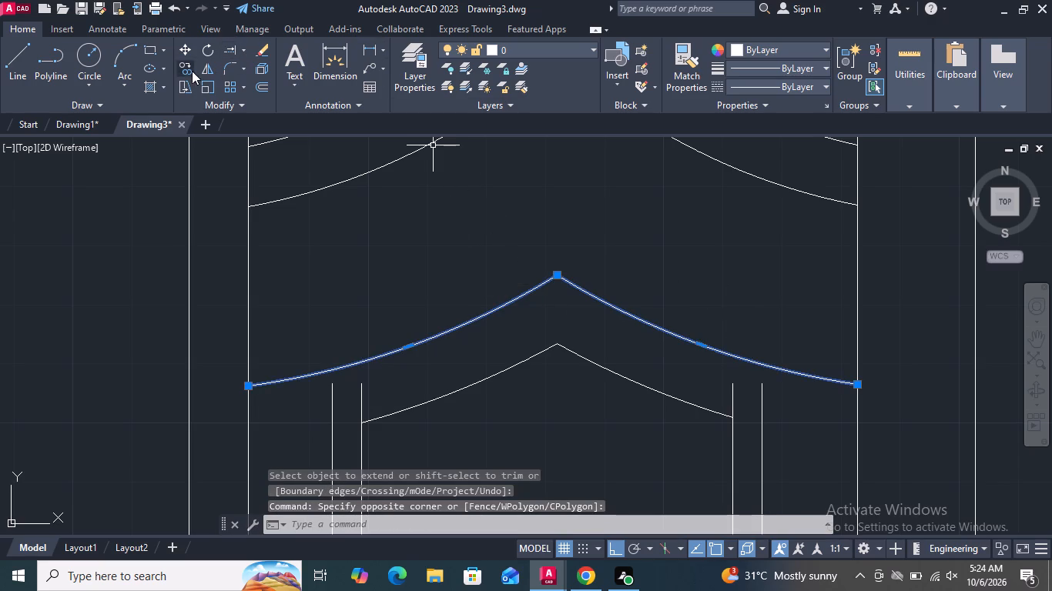
pyautogui.click(185, 46)
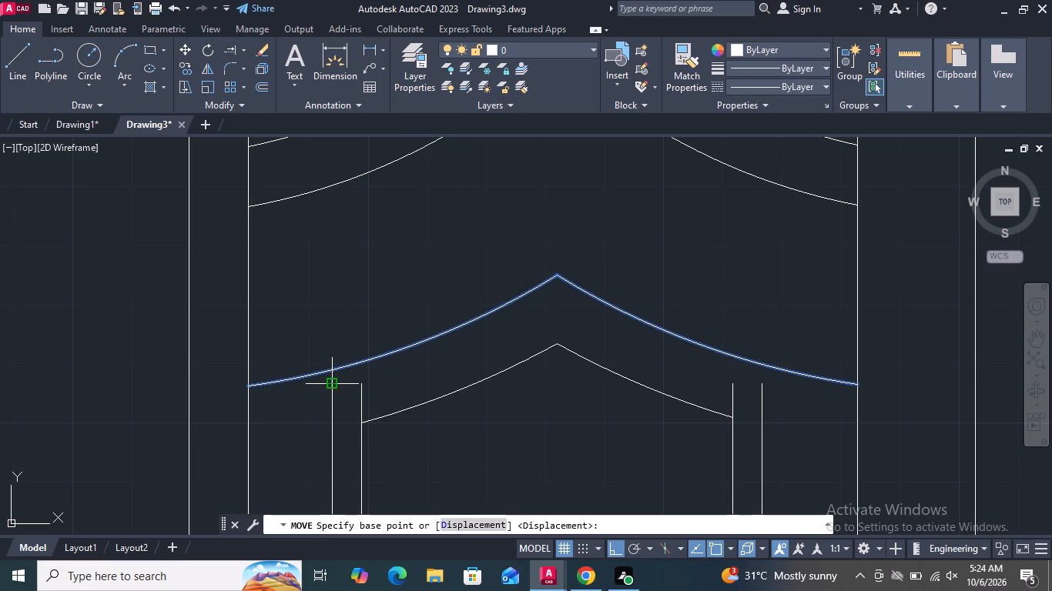
pyautogui.click(331, 370)
pyautogui.click(331, 382)
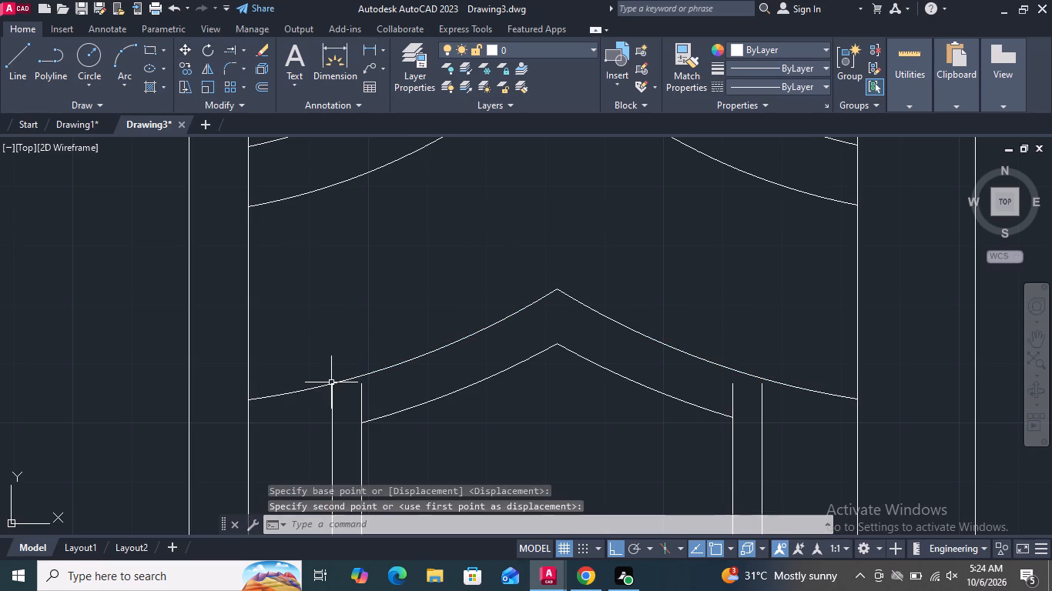
pyautogui.press('Return')
pyautogui.press('Escape')
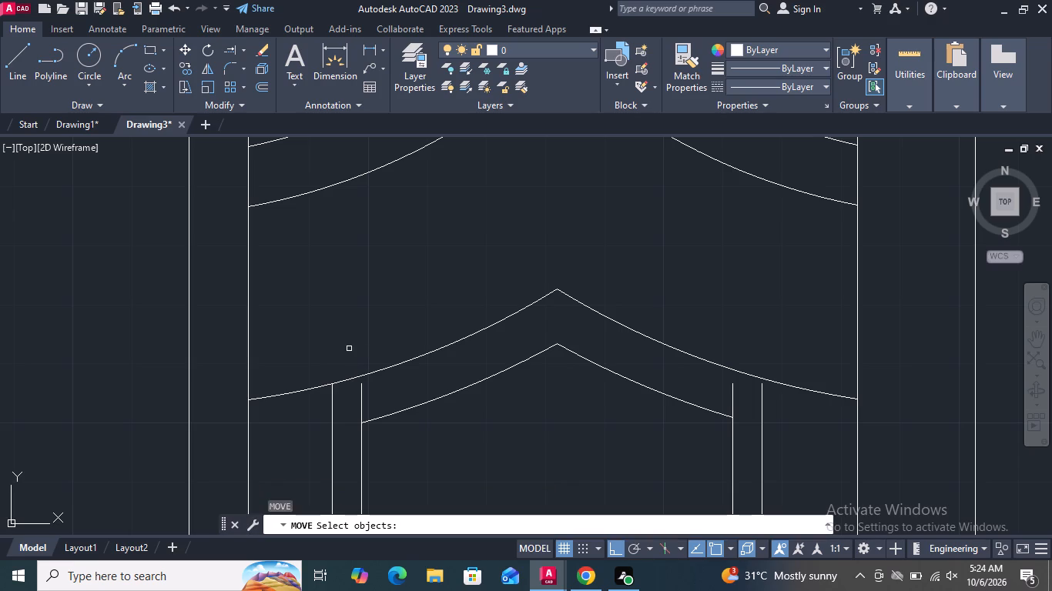
# Trim the outer pointed curve's overhang beyond the panel's left outer vertical.
pyautogui.click(243, 48)
pyautogui.click(248, 78)
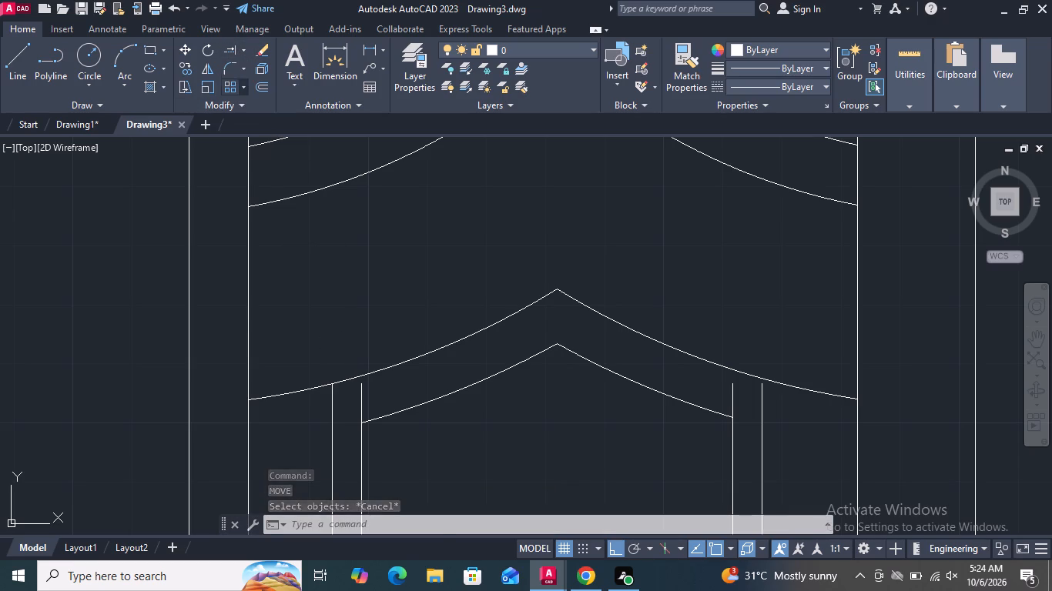
pyautogui.click(276, 394)
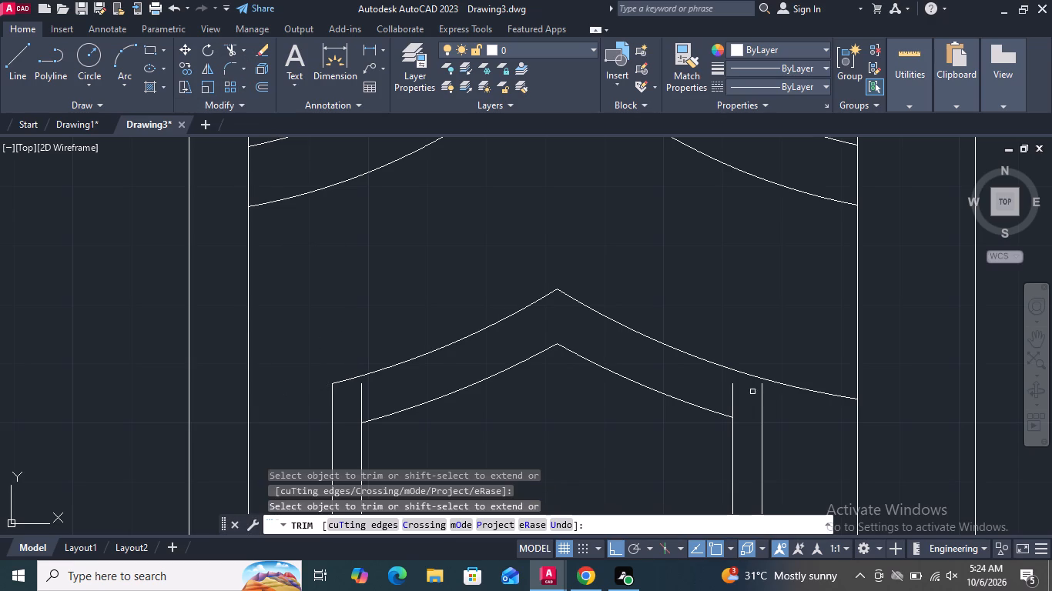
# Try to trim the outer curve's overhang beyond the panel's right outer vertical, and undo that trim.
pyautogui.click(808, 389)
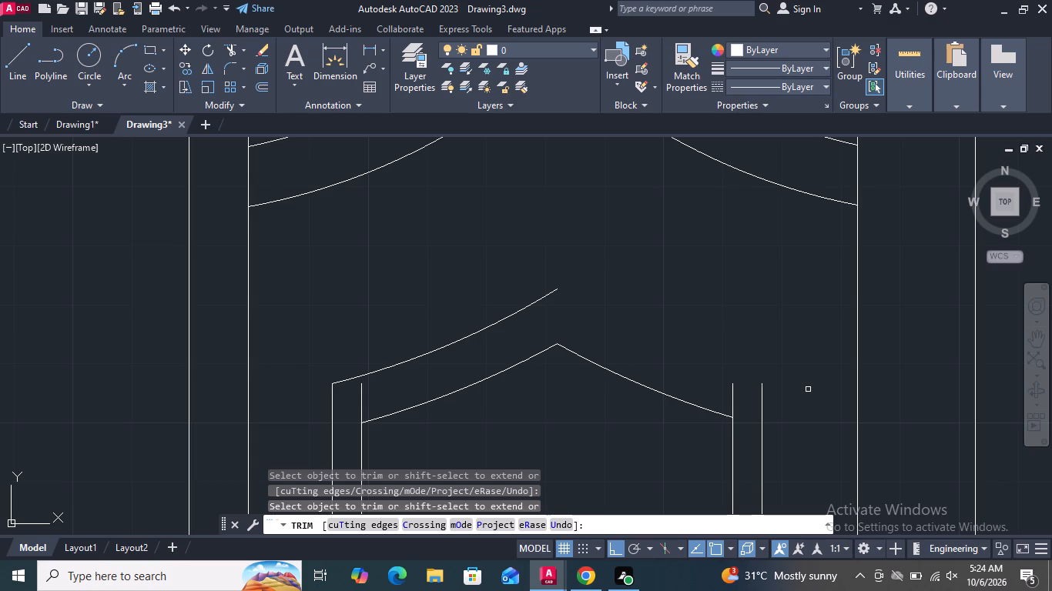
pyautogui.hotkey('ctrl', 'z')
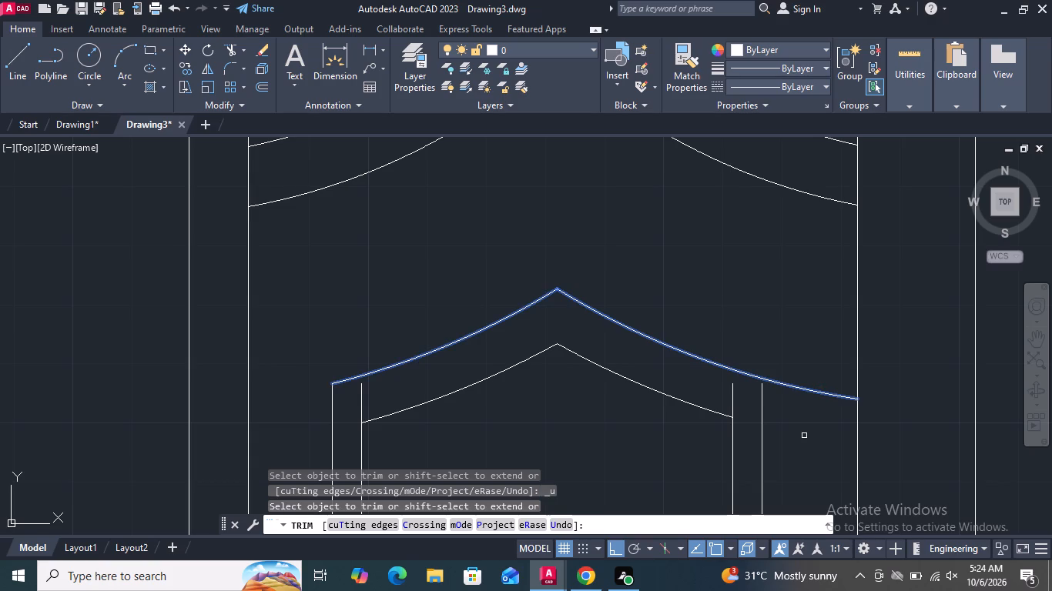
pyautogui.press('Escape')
# Extend the panel's right outer vertical up to the outer pointed curve.
pyautogui.click(242, 52)
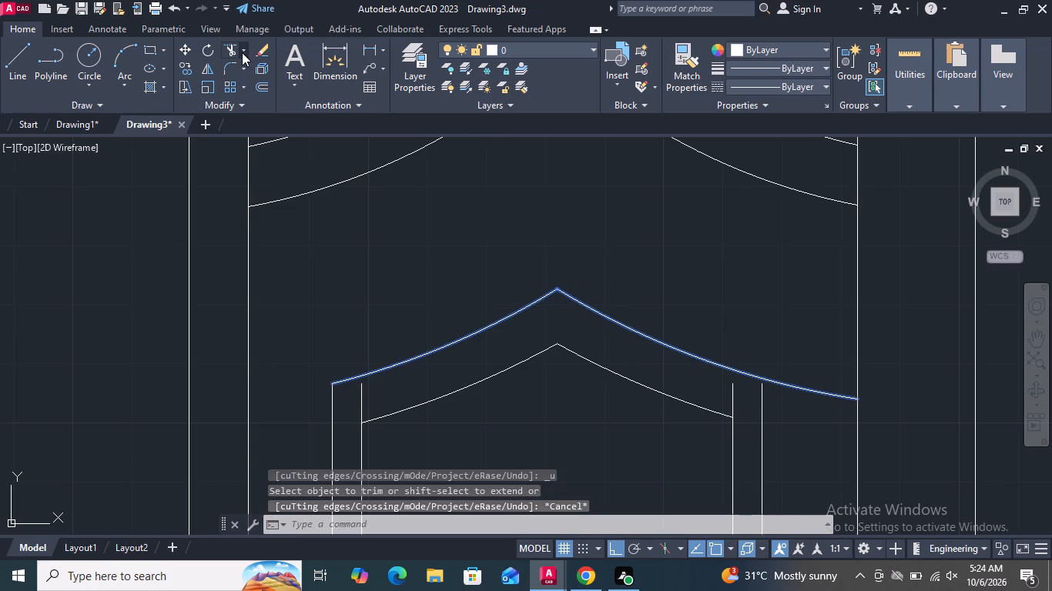
pyautogui.click(244, 105)
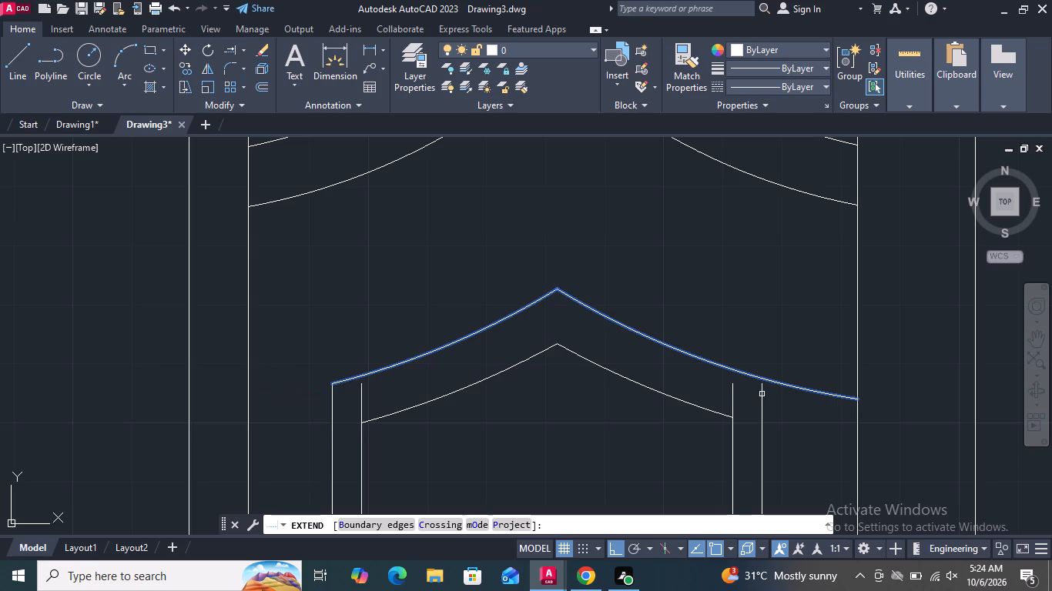
pyautogui.click(762, 394)
pyautogui.press('Escape')
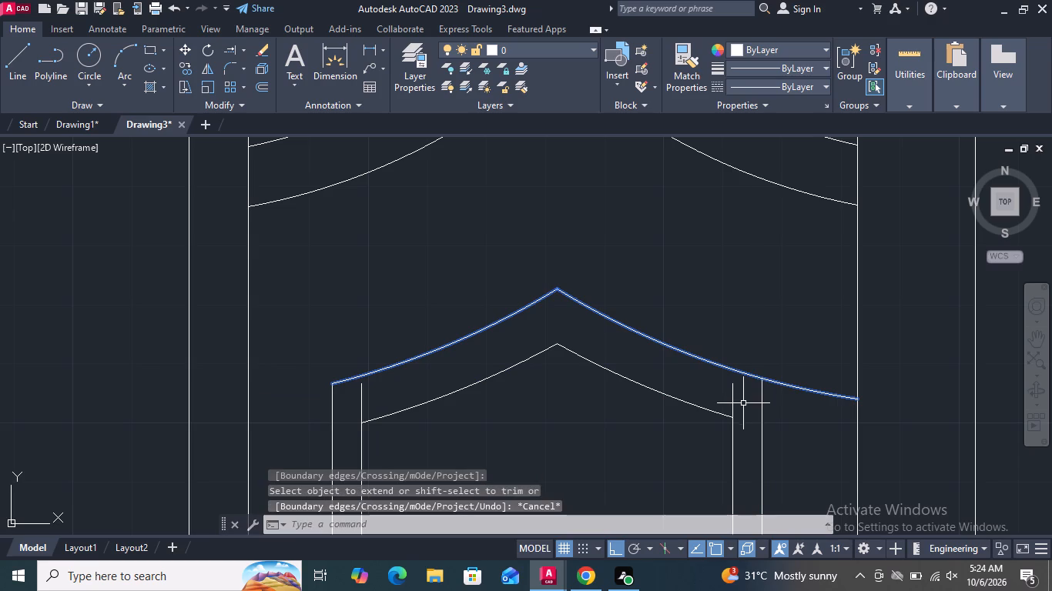
# Trim the outer curve's overhang beyond the right outer vertical and both inner verticals' stubs above the inner pointed curve.
pyautogui.click(241, 45)
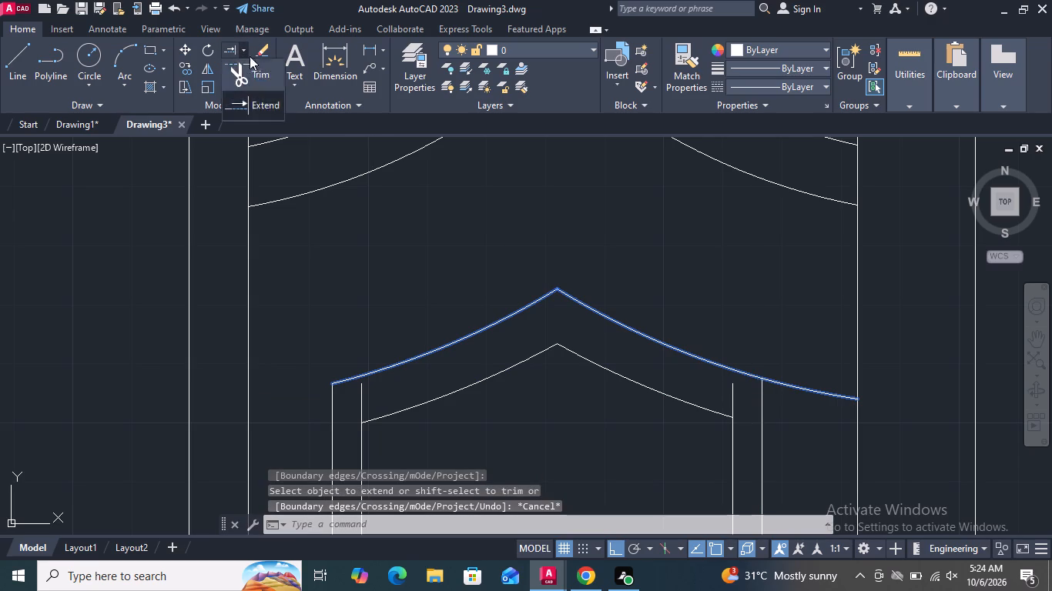
pyautogui.click(253, 69)
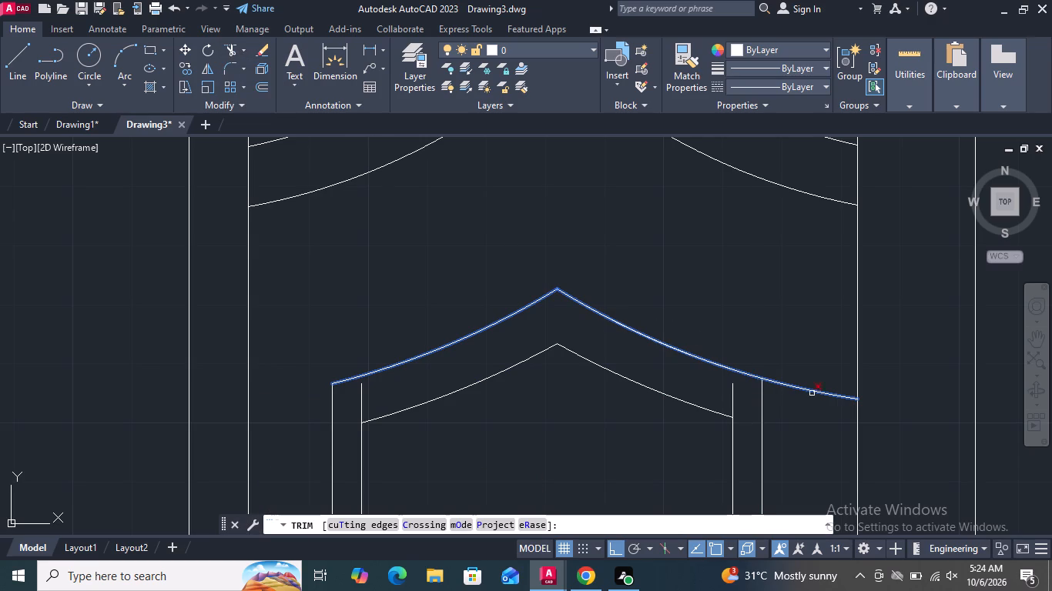
pyautogui.click(812, 391)
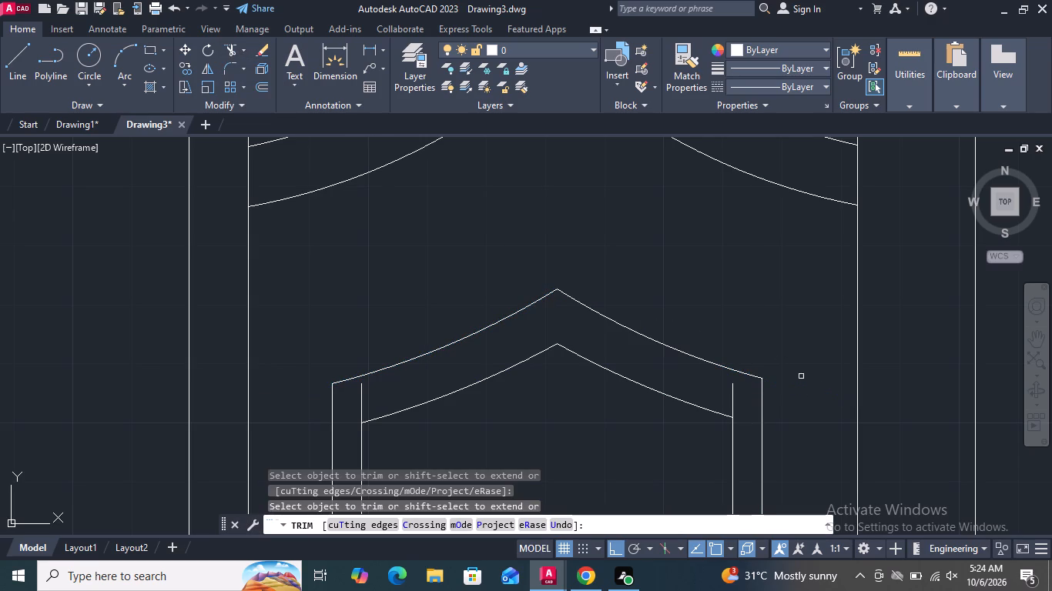
pyautogui.click(734, 392)
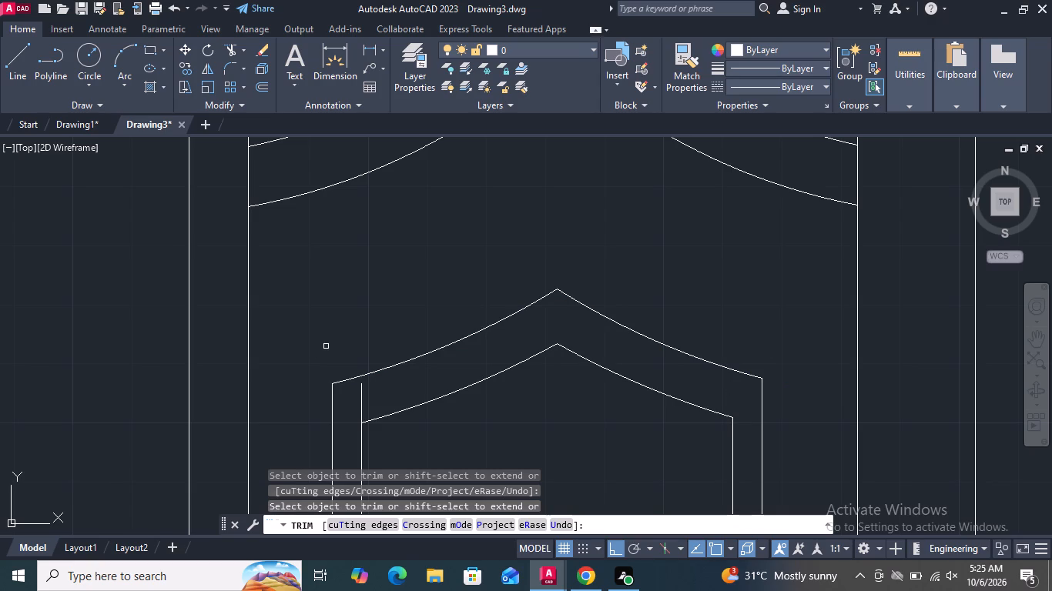
pyautogui.click(361, 397)
pyautogui.scroll(-1, 390, 269)
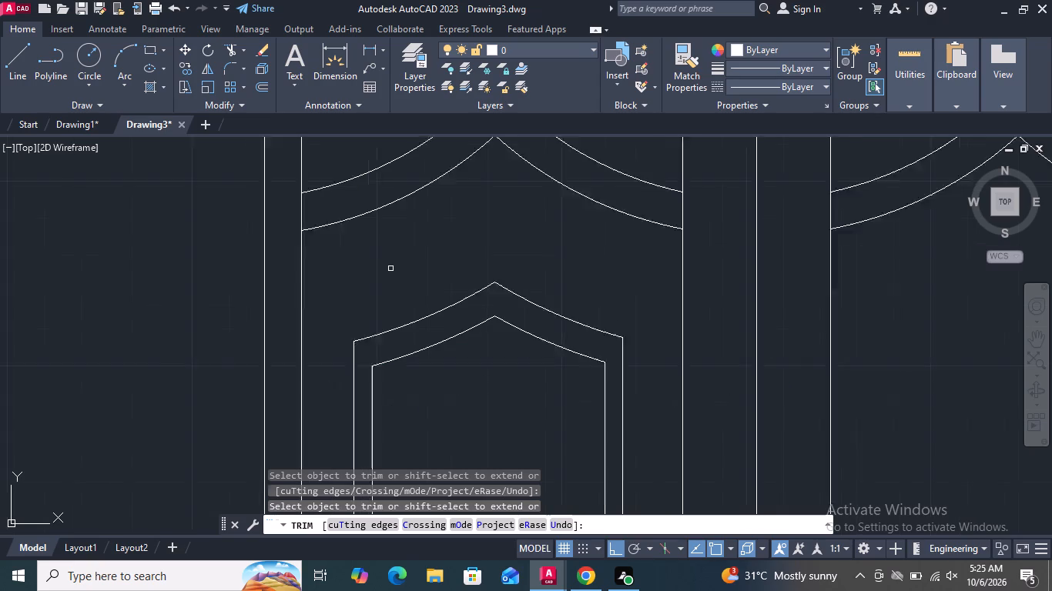
pyautogui.scroll(-1, 390, 269)
pyautogui.press('Return')
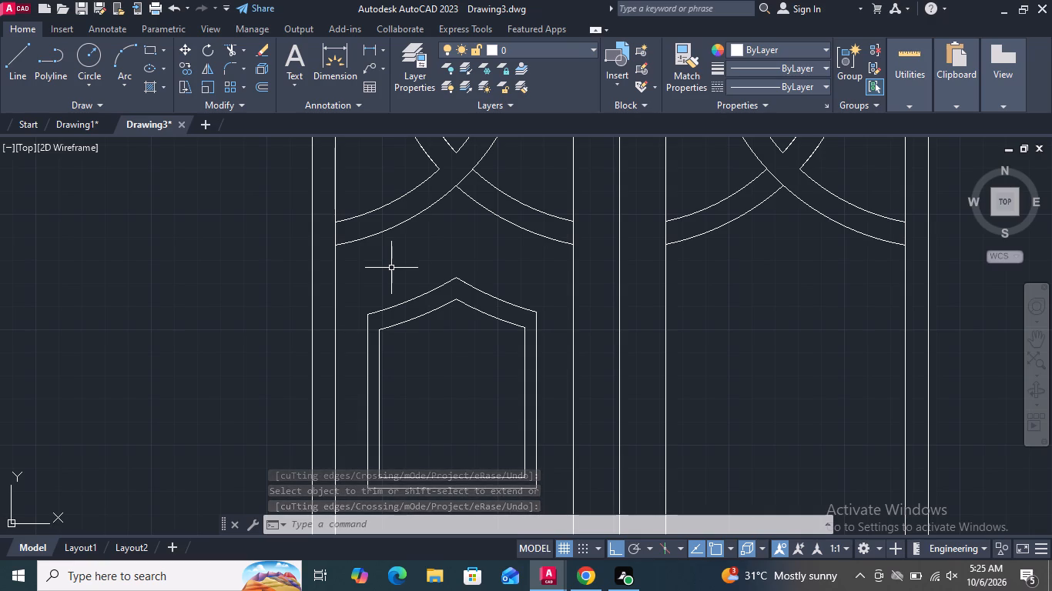
# Move both halves of the panel's outer pointed curve straight down about 0.2", closer to the inner pointed curve.
pyautogui.scroll(1, 447, 275)
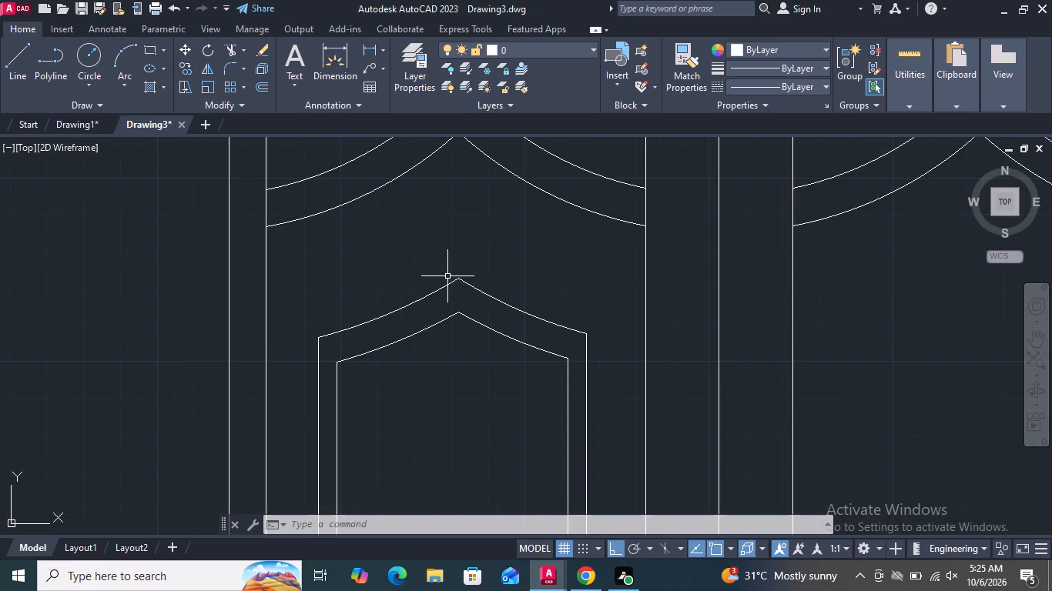
pyautogui.scroll(1, 447, 276)
pyautogui.click(488, 309)
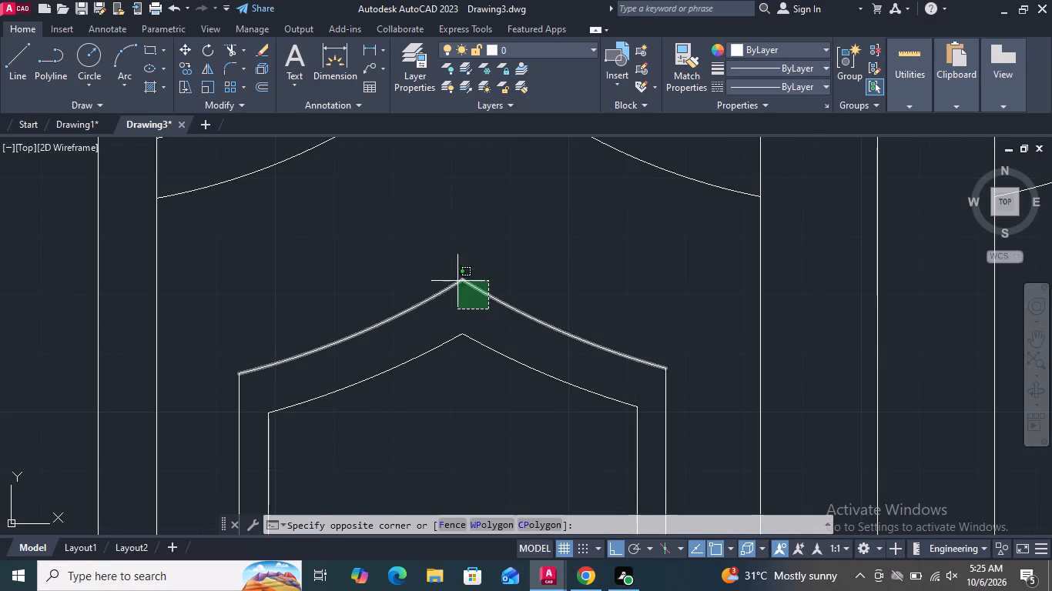
pyautogui.click(437, 255)
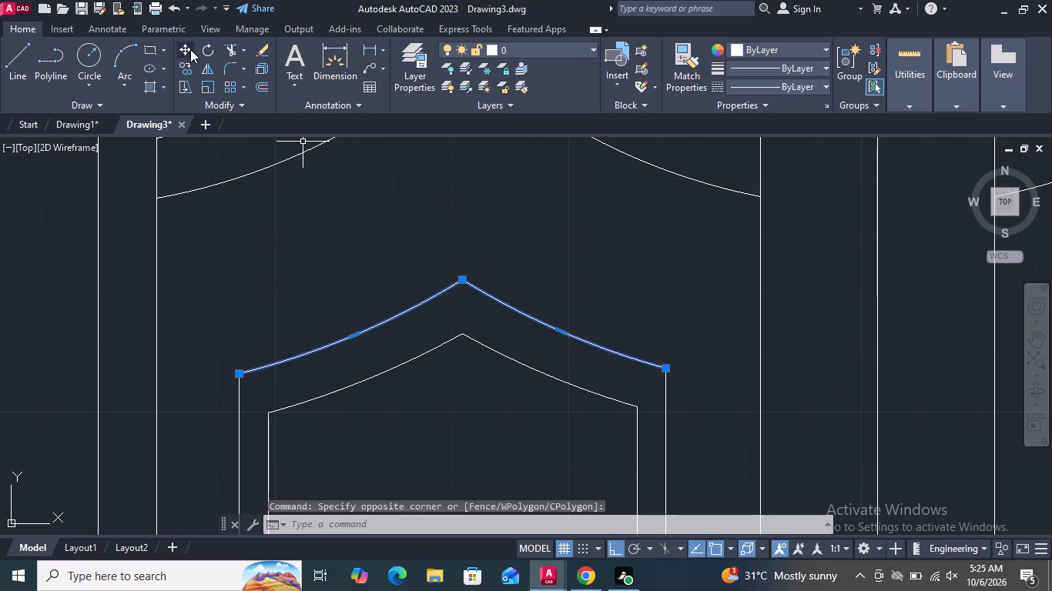
pyautogui.click(183, 44)
pyautogui.click(461, 279)
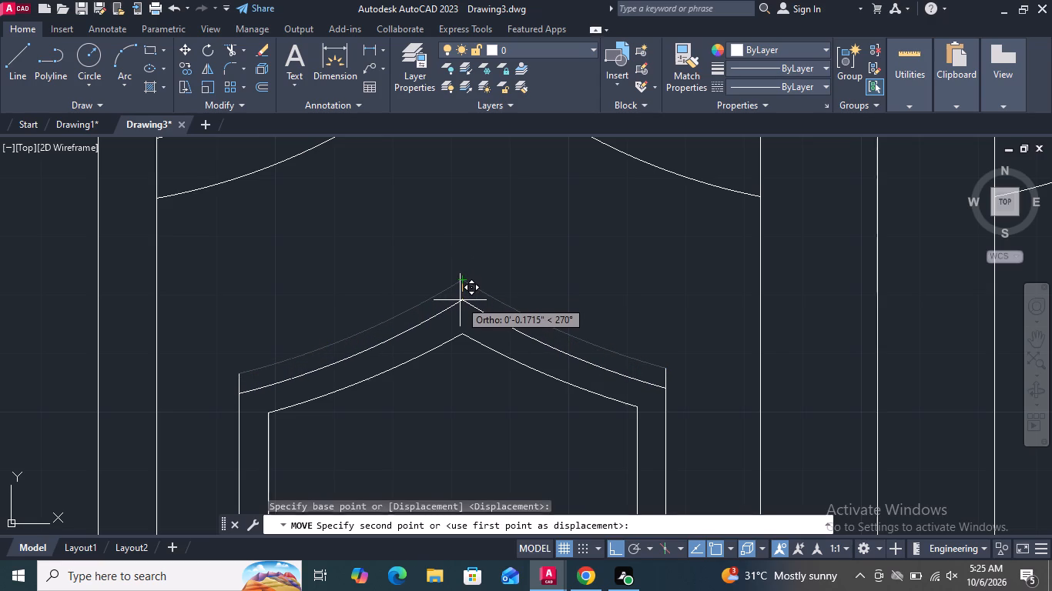
pyautogui.click(462, 302)
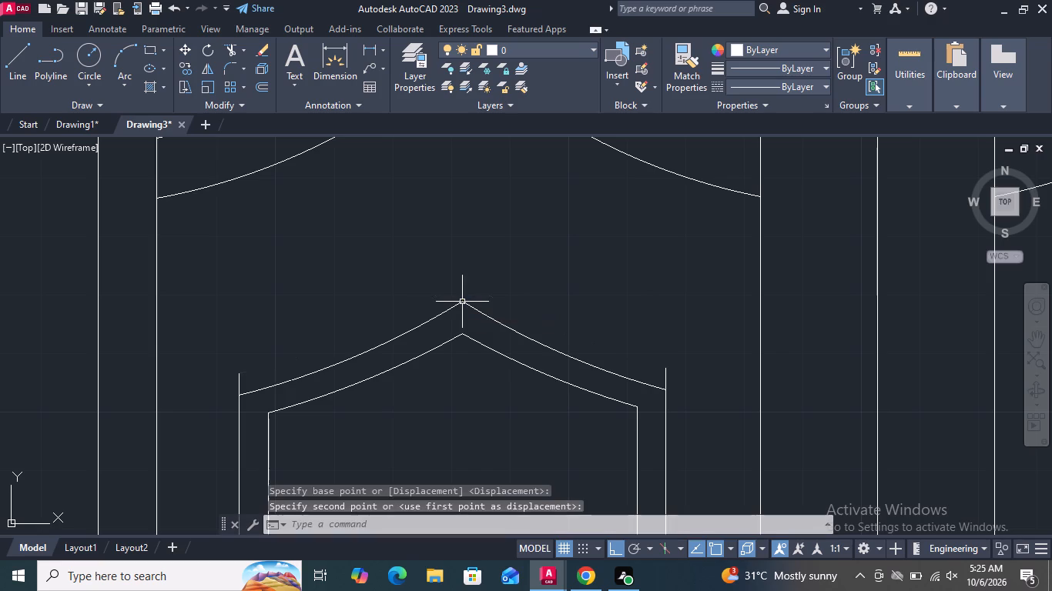
# Trim the stubs of the panel's left and right outer verticals that extend above the outer pointed curve.
pyautogui.click(236, 52)
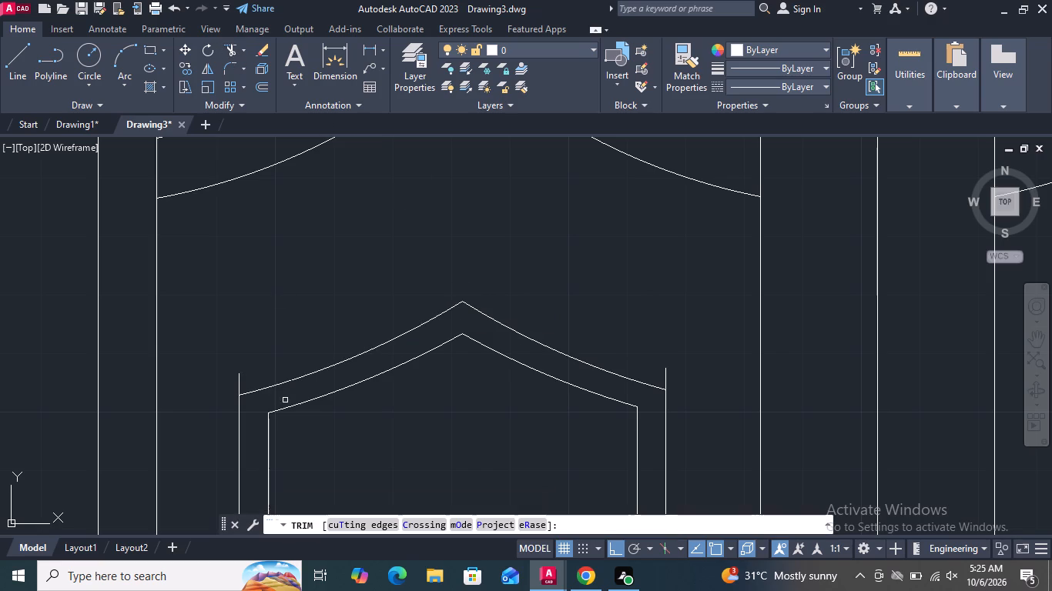
pyautogui.scroll(2, 272, 408)
pyautogui.moveTo(232, 339); pyautogui.dragTo(174, 338)
pyautogui.scroll(-2, 173, 338)
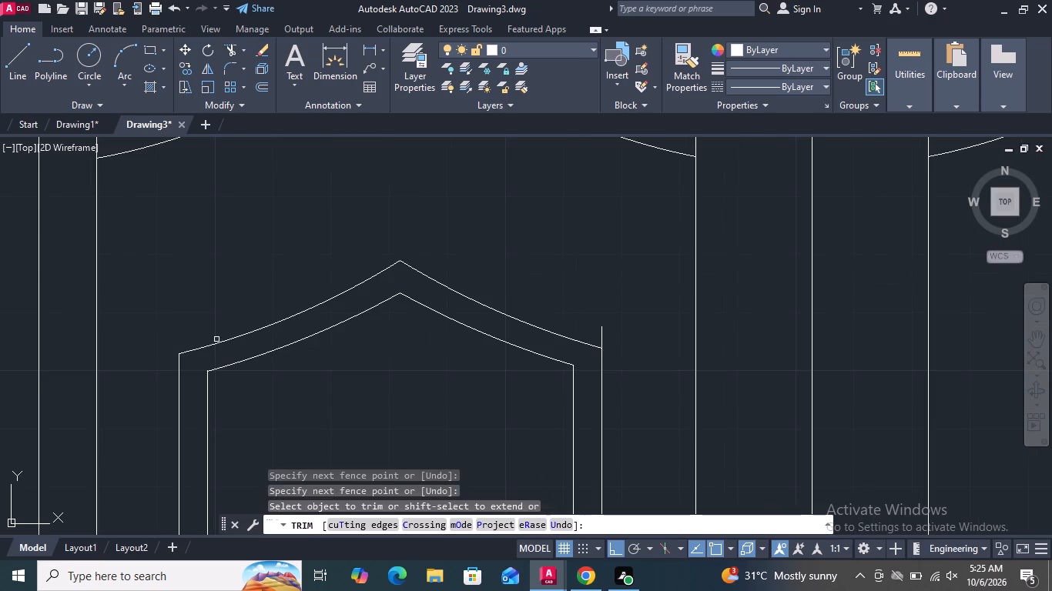
pyautogui.moveTo(635, 346); pyautogui.dragTo(618, 336)
pyautogui.click(601, 331)
pyautogui.scroll(-3, 582, 285)
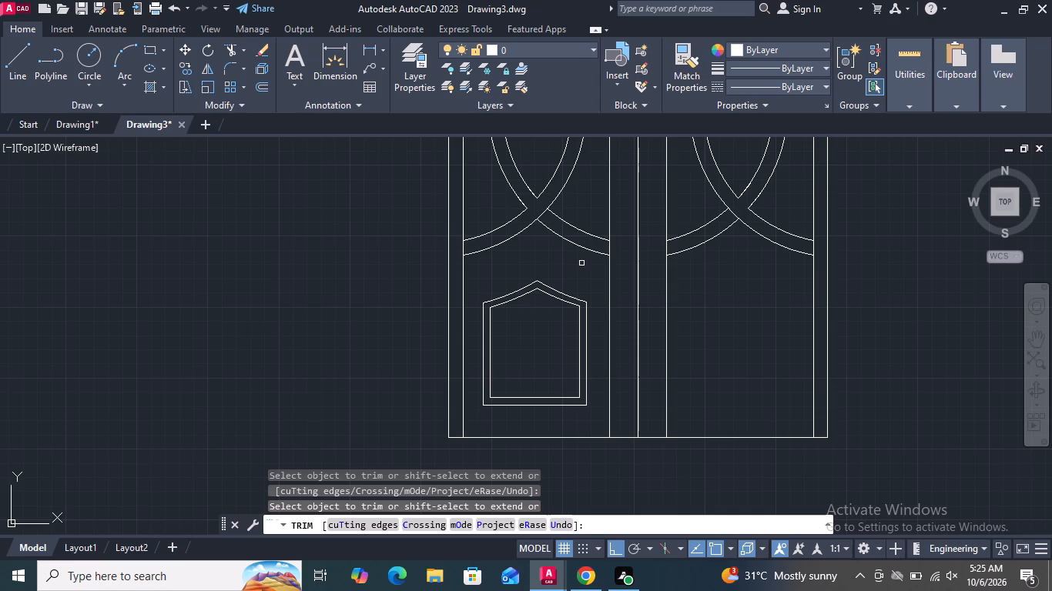
pyautogui.press('Return')
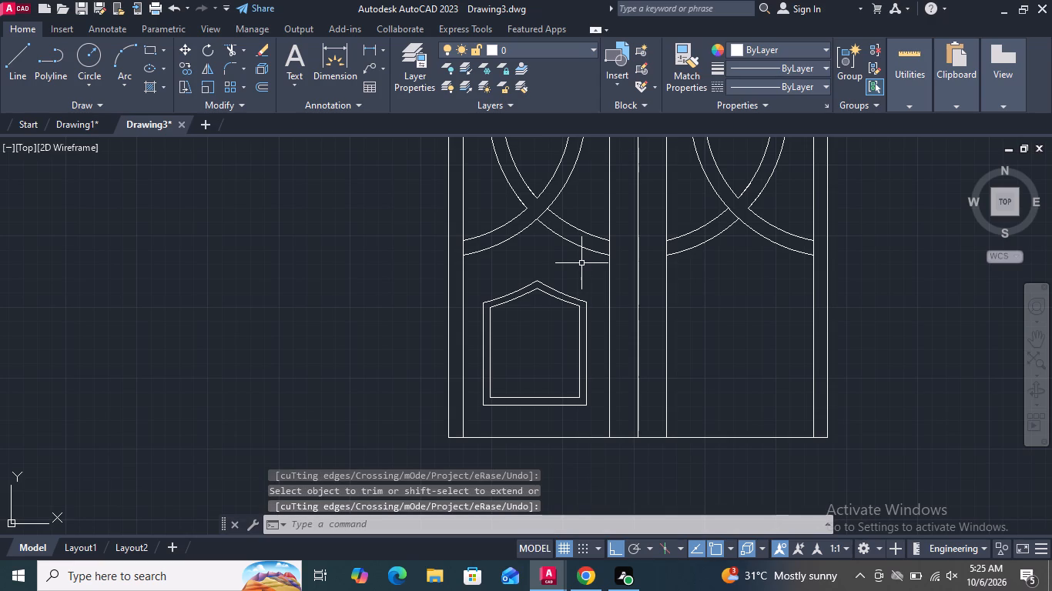
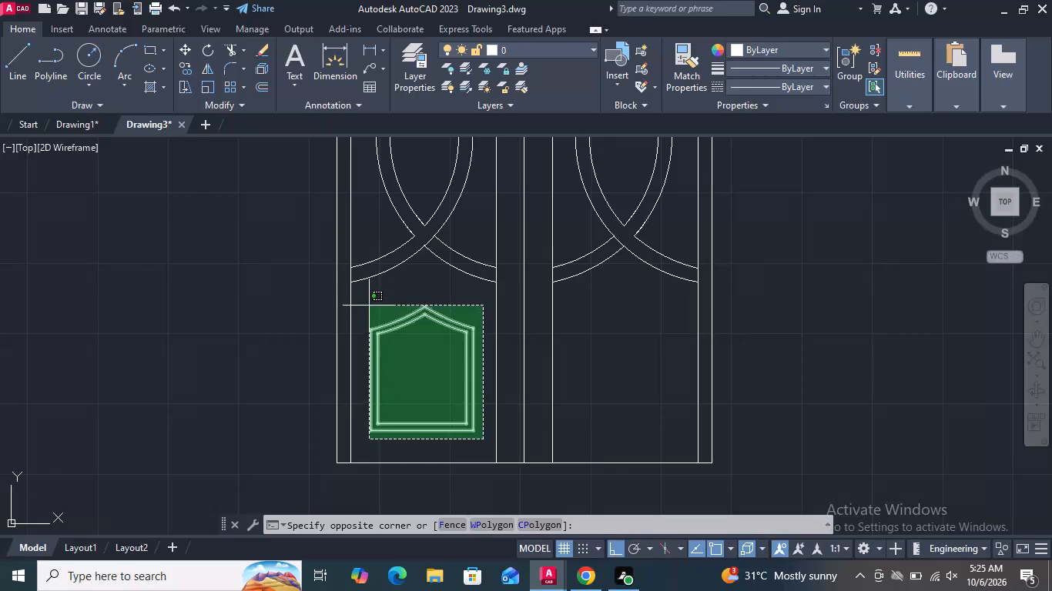
# Join the segments of the left door's pointed lower panel into an outer and an inner polyline.
pyautogui.click(365, 300)
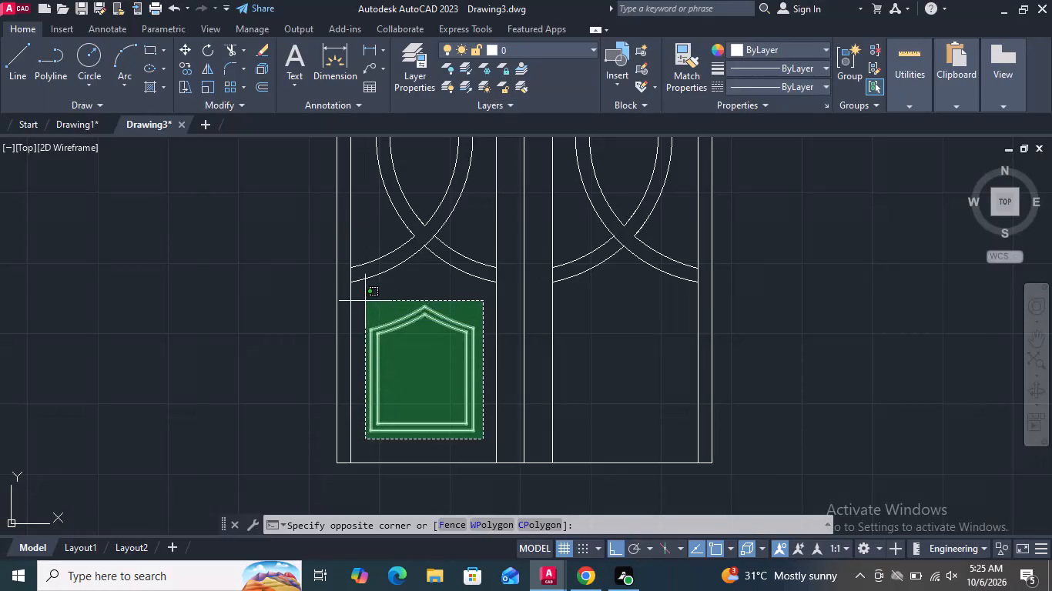
pyautogui.press('j')
pyautogui.press('Return')
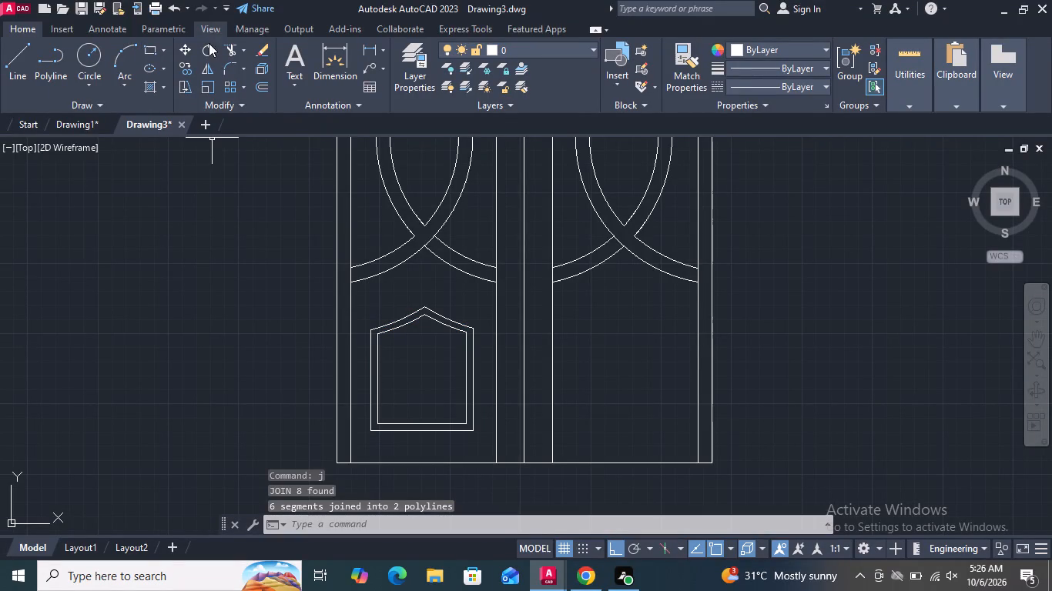
# Copy the left door's double-lined lower panel to the right door, using the two doors' lower ring crossings as reference points.
pyautogui.click(189, 68)
pyautogui.click(454, 431)
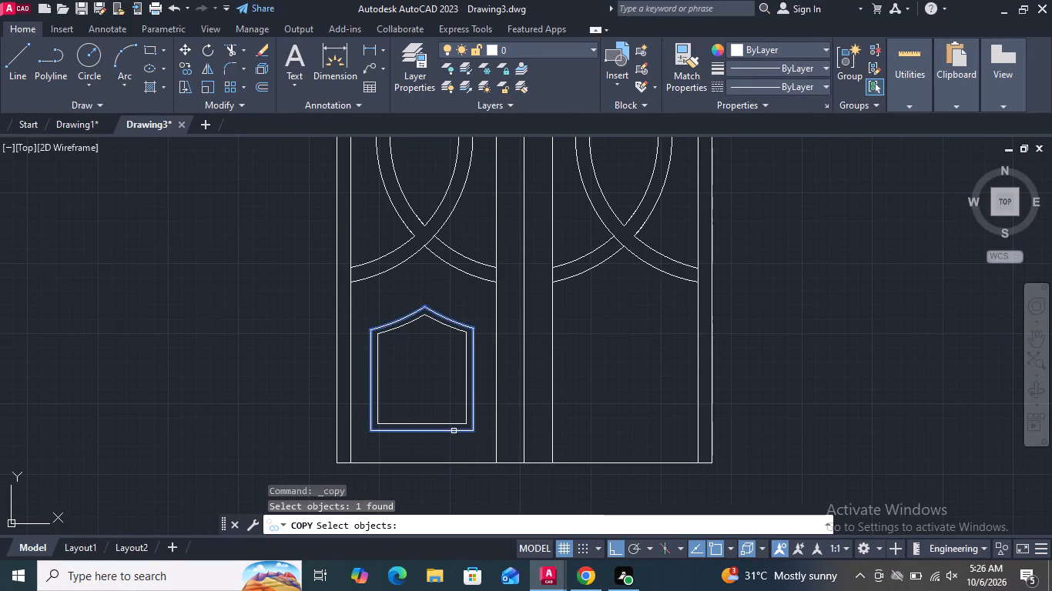
pyautogui.click(451, 422)
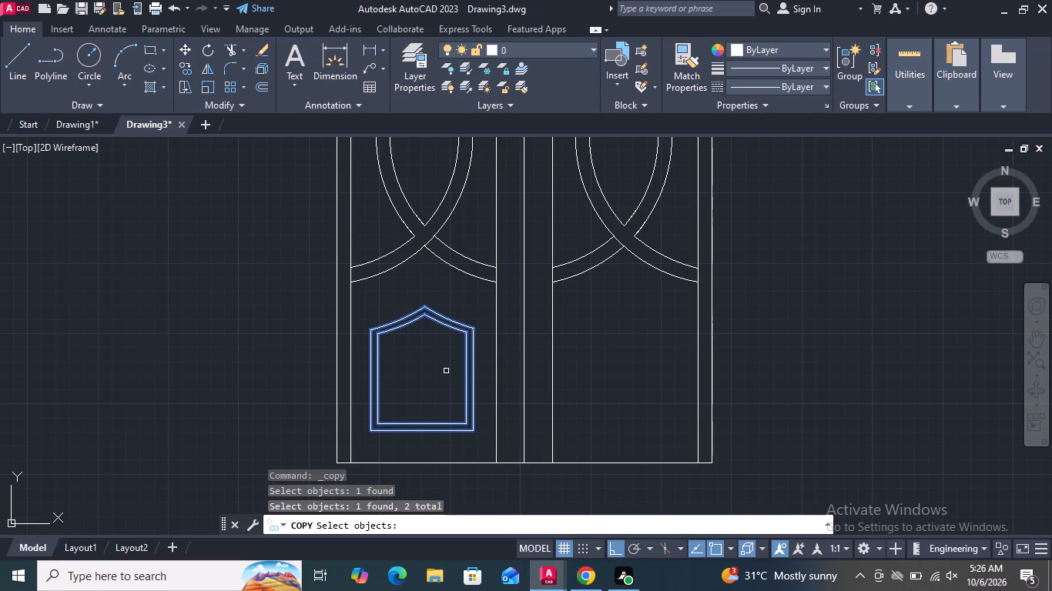
pyautogui.press('Return')
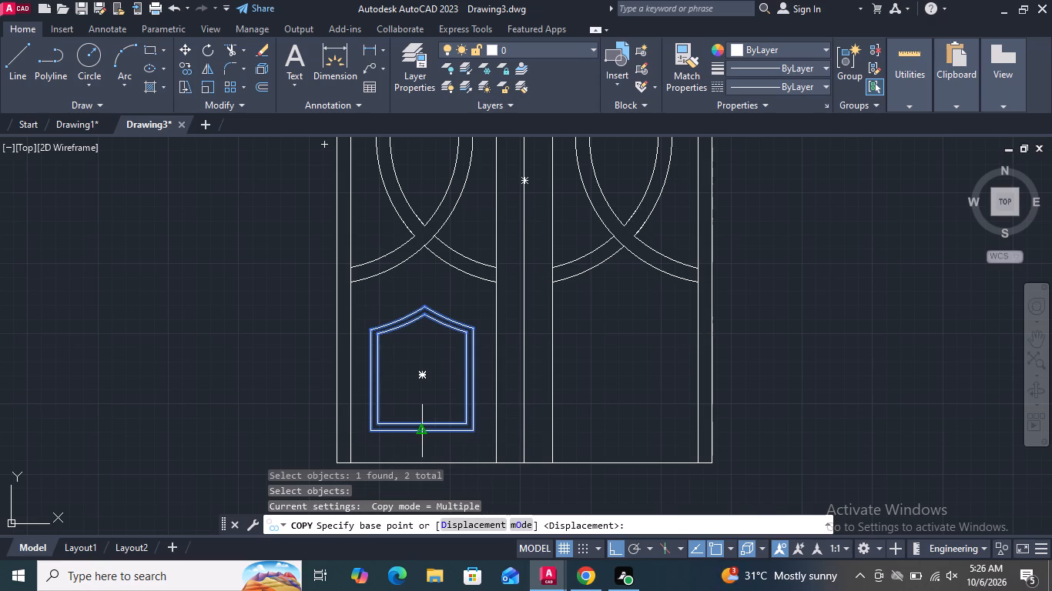
pyautogui.click(429, 249)
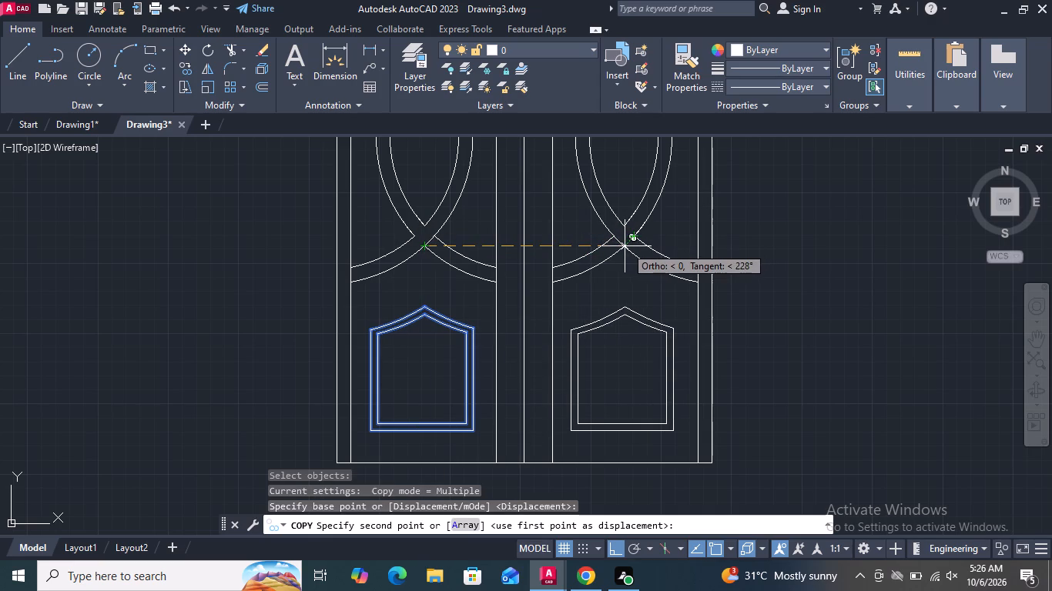
pyautogui.click(625, 246)
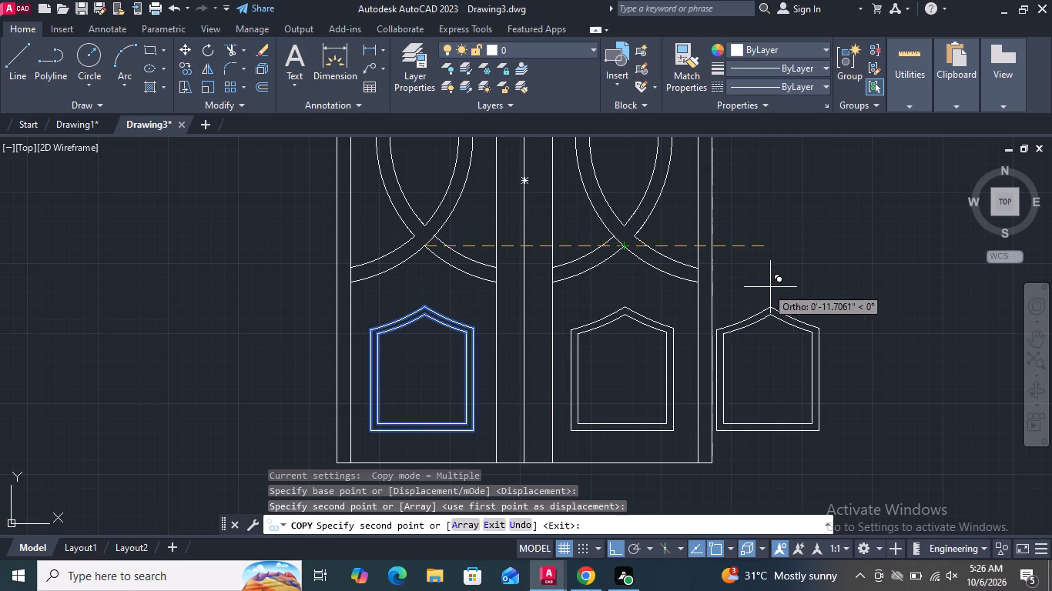
pyautogui.press('Return')
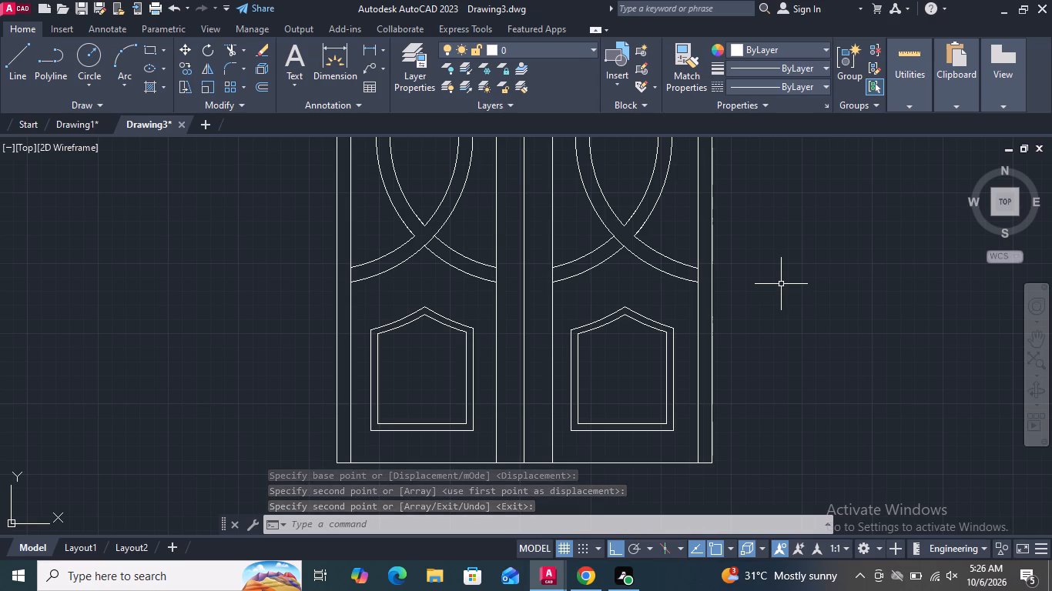
# Draw a short vertical line inside the left half of the central band, starting near the rings' mid-height.
pyautogui.scroll(-2, 629, 333)
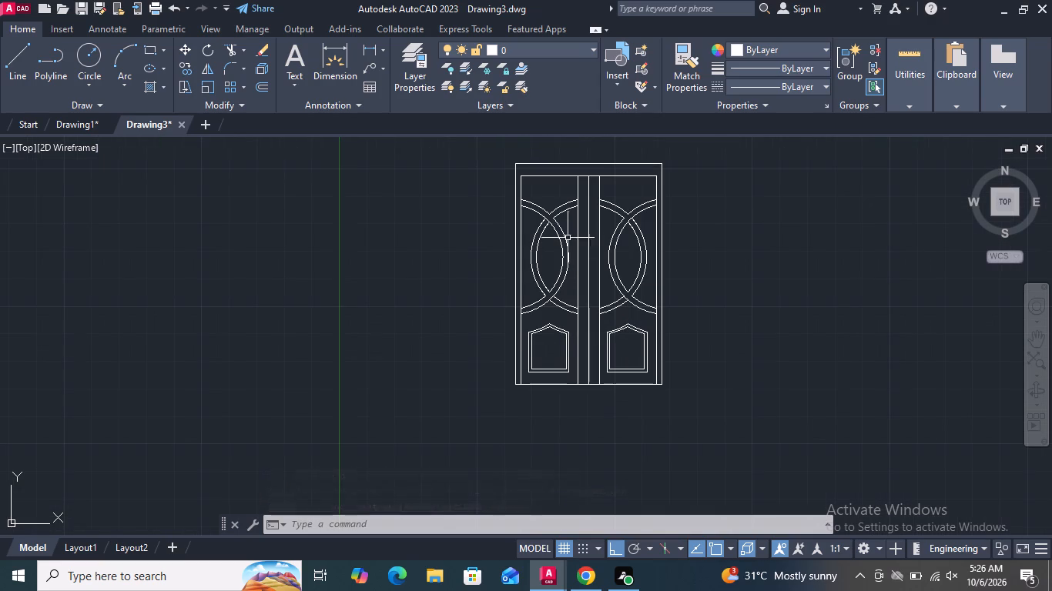
pyautogui.scroll(1, 589, 254)
pyautogui.moveTo(595, 246); pyautogui.dragTo(538, 275, button='middle')
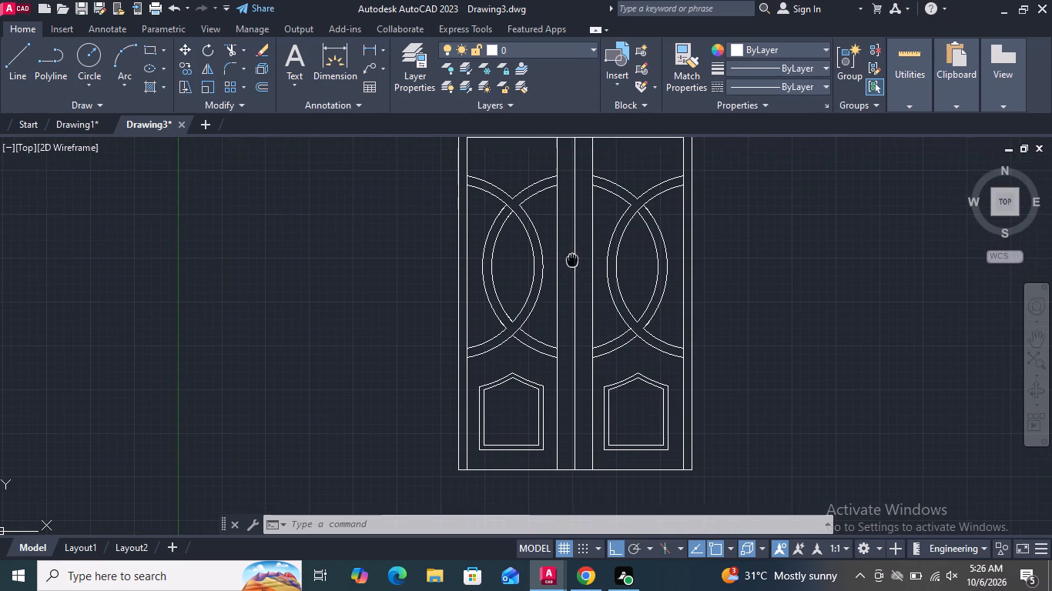
pyautogui.moveTo(538, 275); pyautogui.dragTo(530, 278, button='middle')
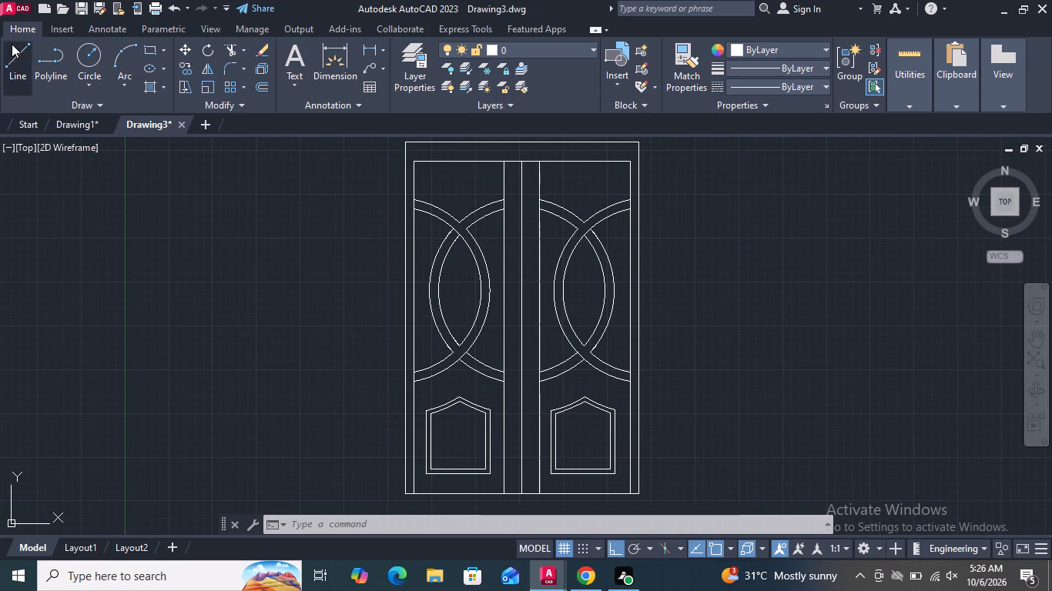
pyautogui.click(12, 44)
pyautogui.scroll(1, 518, 319)
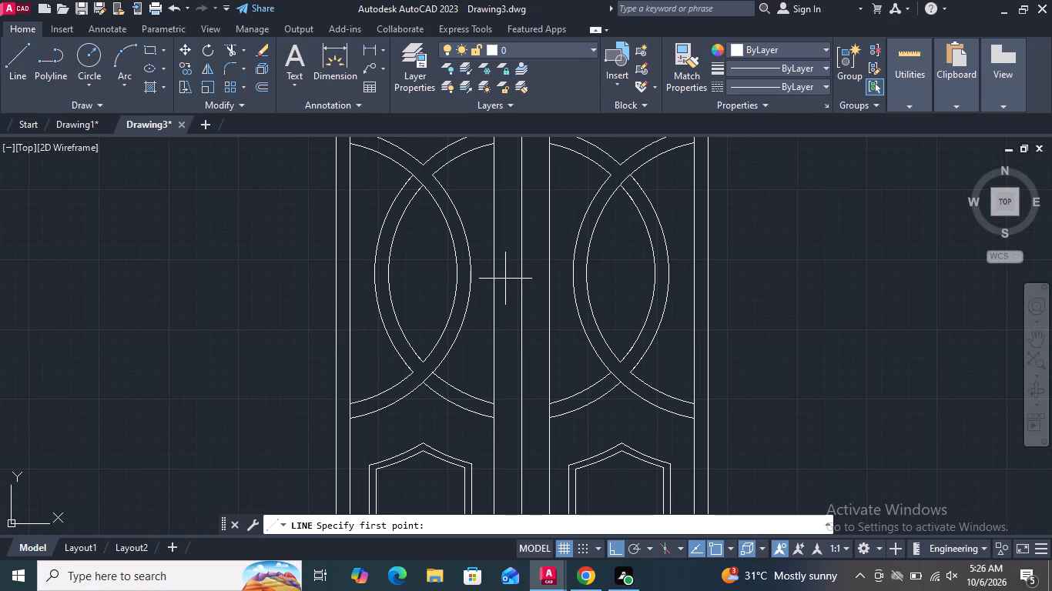
pyautogui.scroll(1, 505, 278)
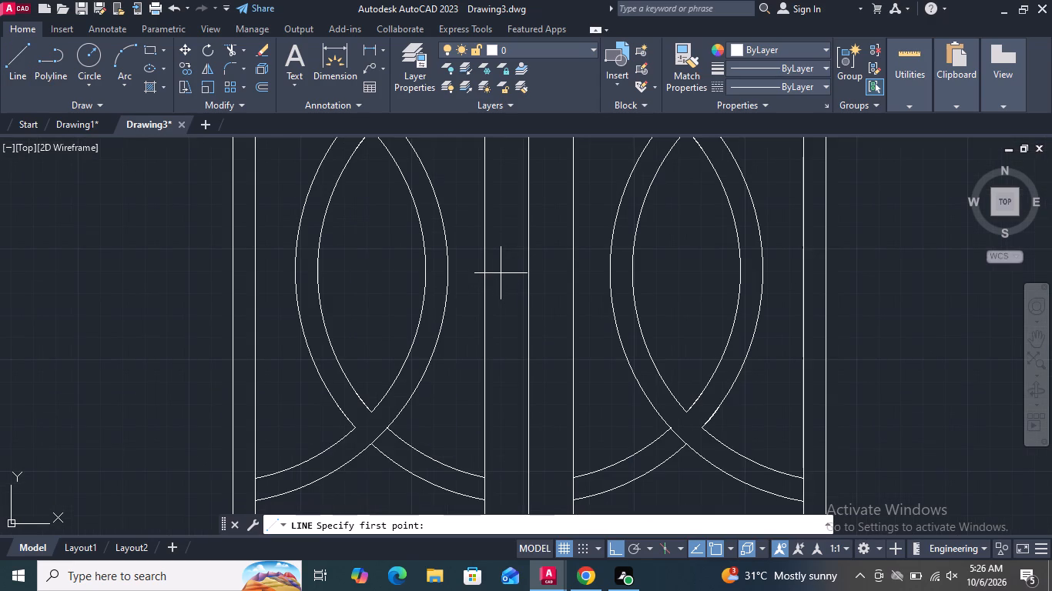
pyautogui.click(498, 261)
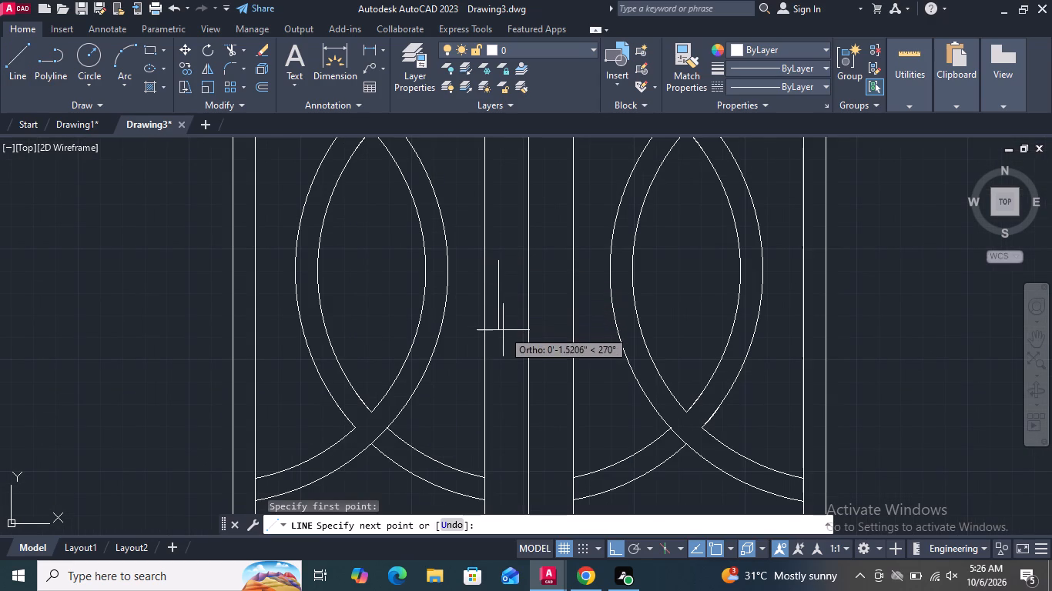
pyautogui.click(501, 355)
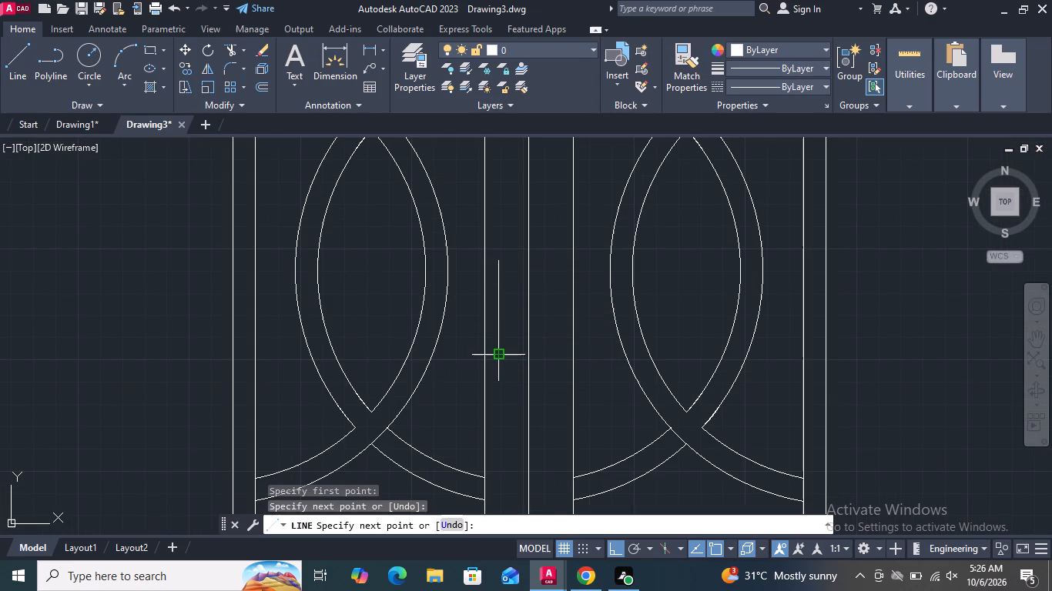
pyautogui.press('Return')
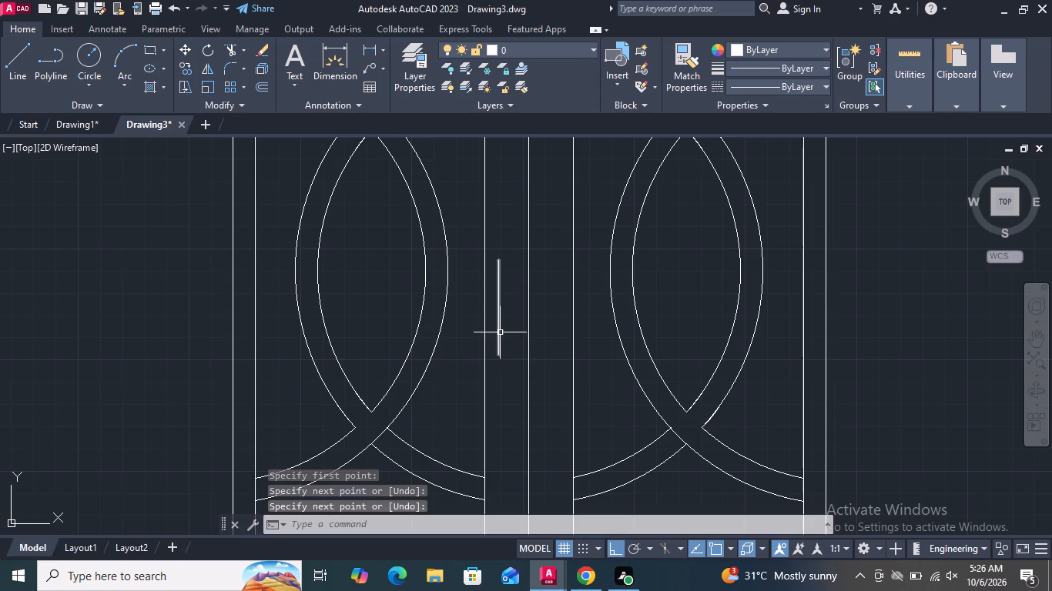
# Copy the short vertical line three times horizontally to the right, at about 0.34", 1.0" and 1.3" from the original.
pyautogui.click(498, 332)
pyautogui.write('co')
pyautogui.press('Return')
pyautogui.scroll(2, 515, 329)
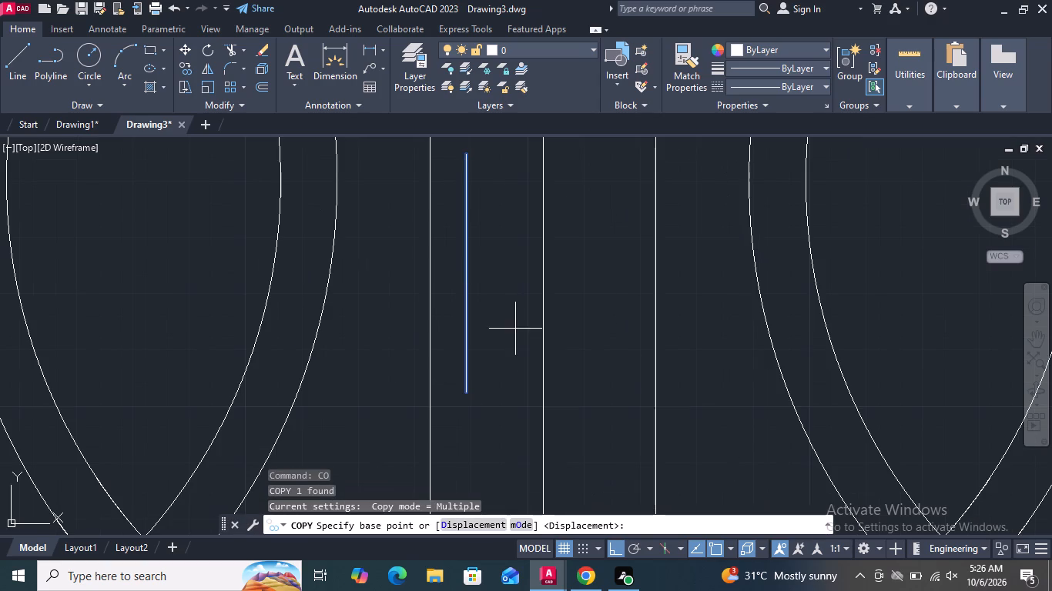
pyautogui.click(469, 392)
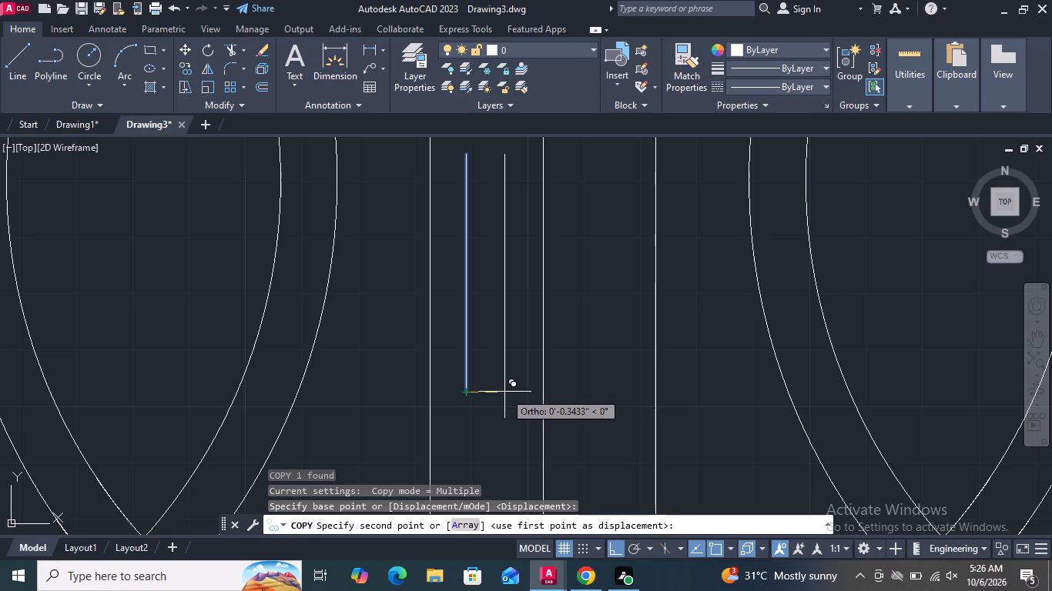
pyautogui.click(504, 392)
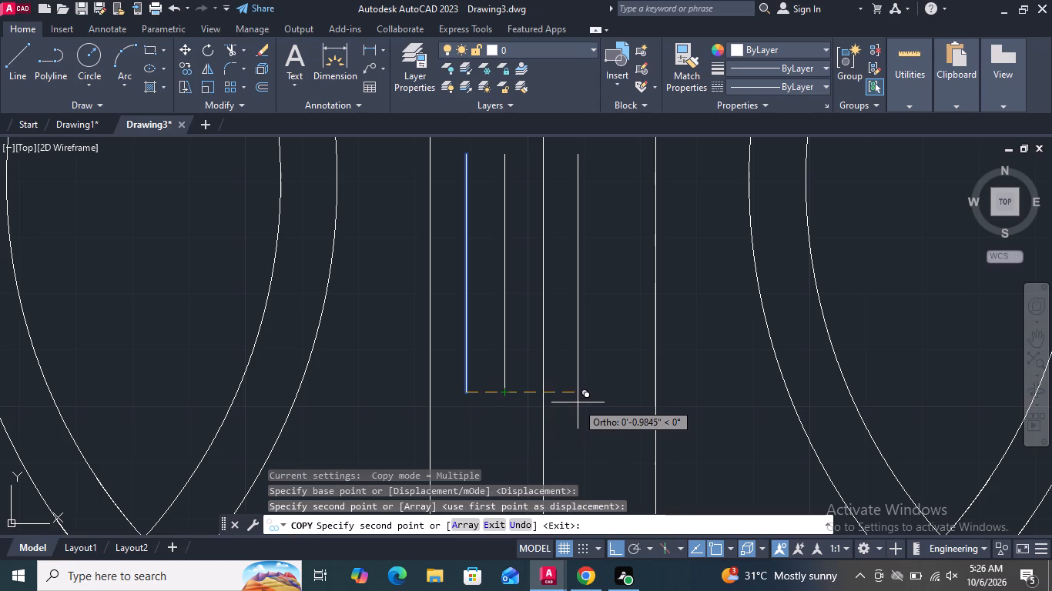
pyautogui.click(581, 402)
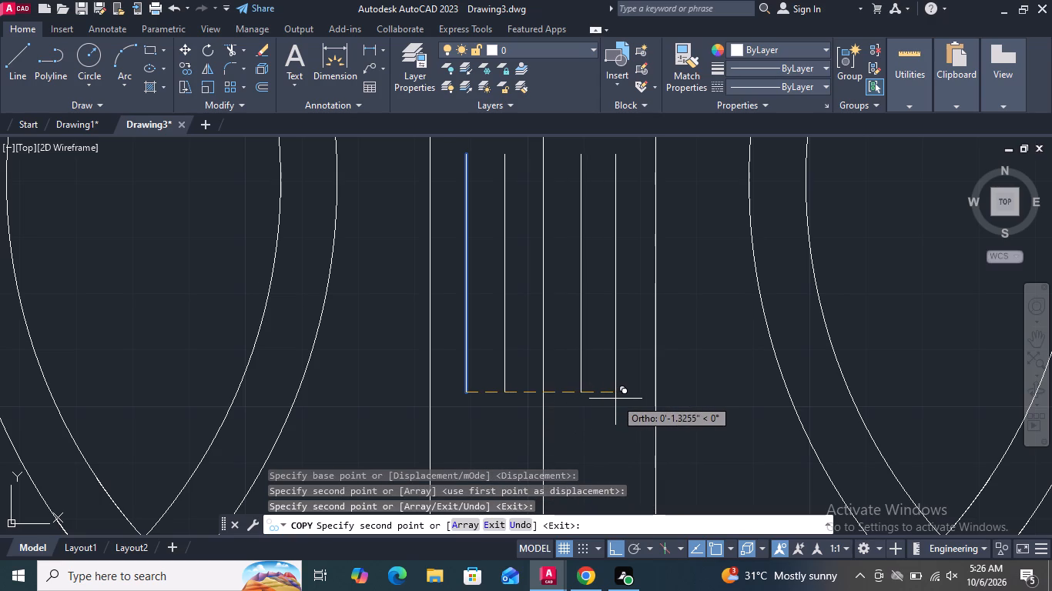
pyautogui.click(618, 399)
pyautogui.press('Return')
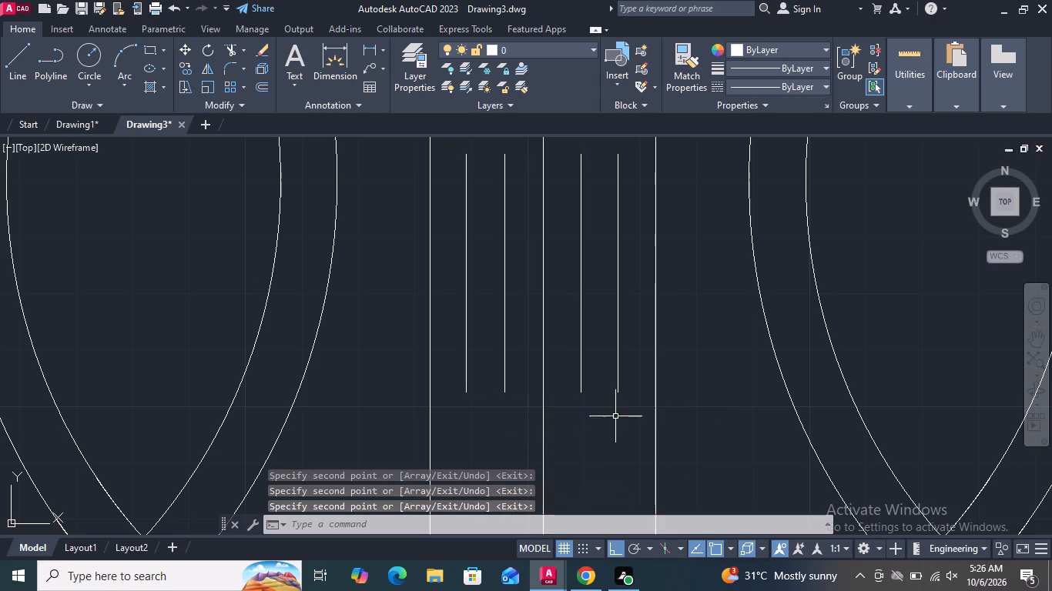
# Close the bottoms of both pairs of short verticals in the central band with horizontal lines.
pyautogui.middleClick(471, 221)
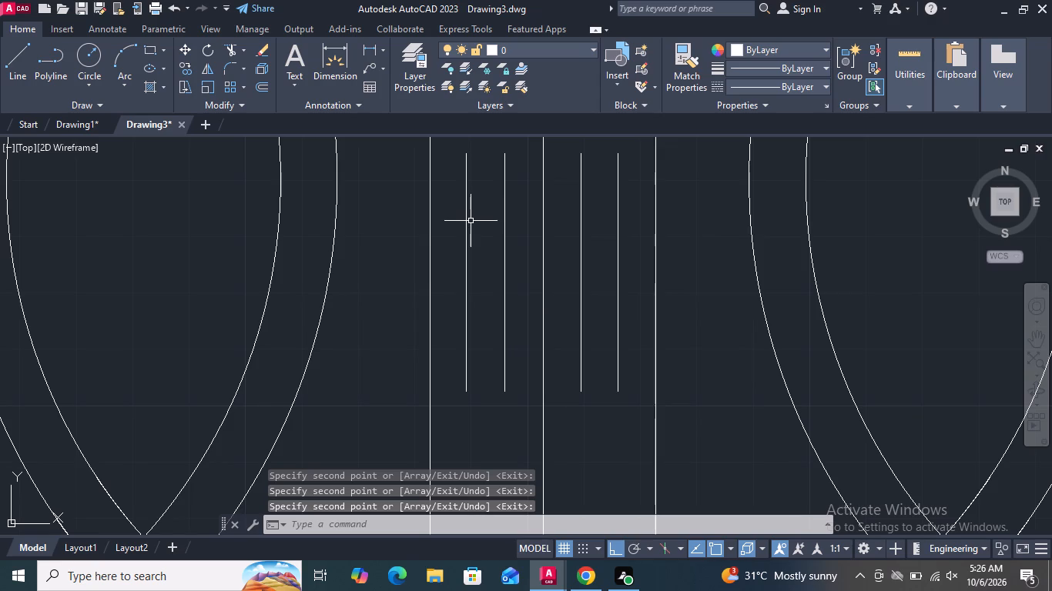
pyautogui.click(13, 55)
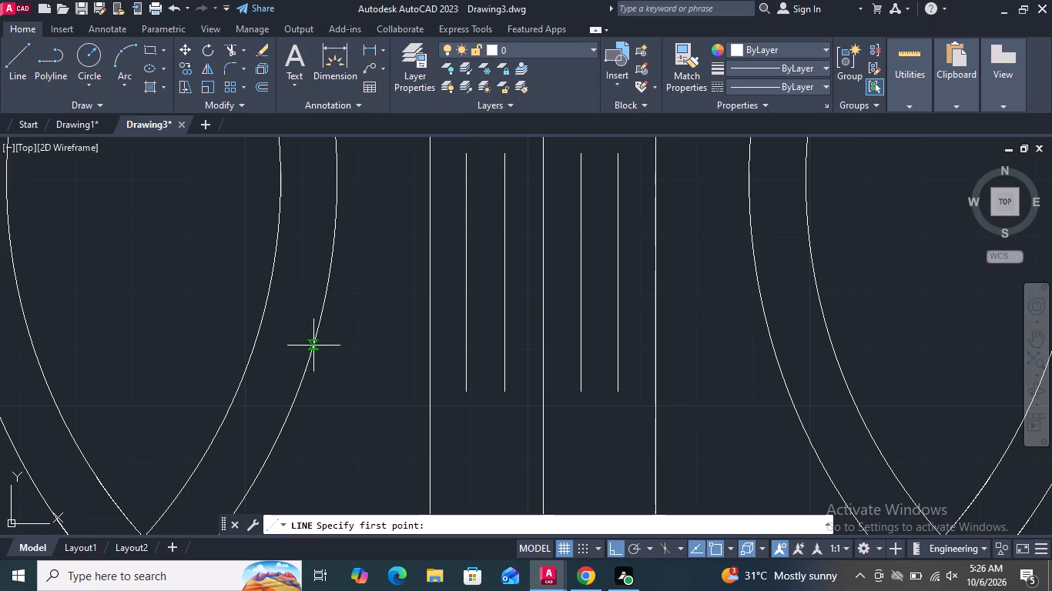
pyautogui.click(466, 392)
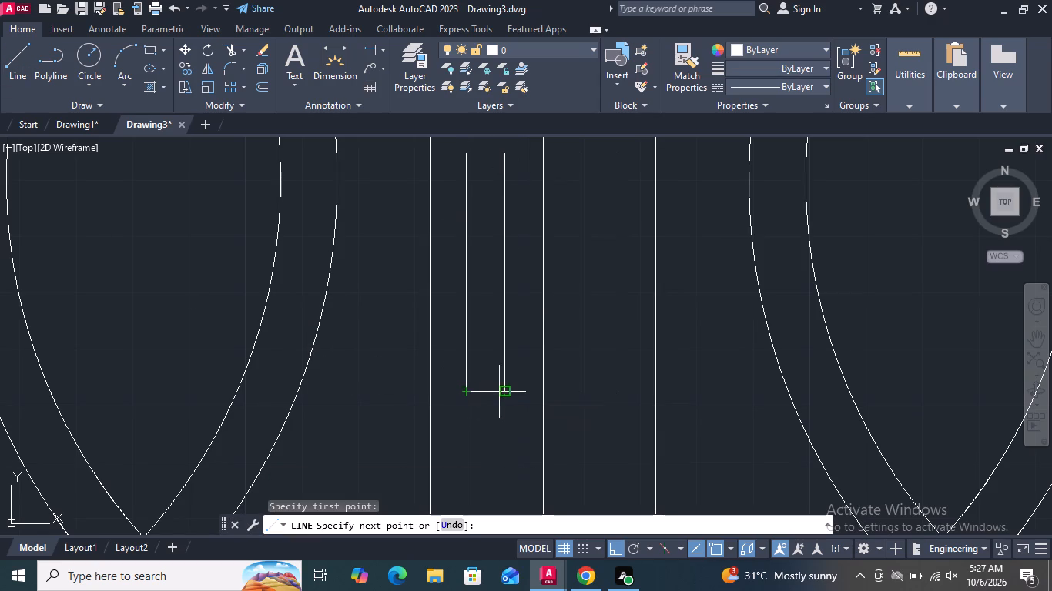
pyautogui.click(503, 389)
pyautogui.press('Return')
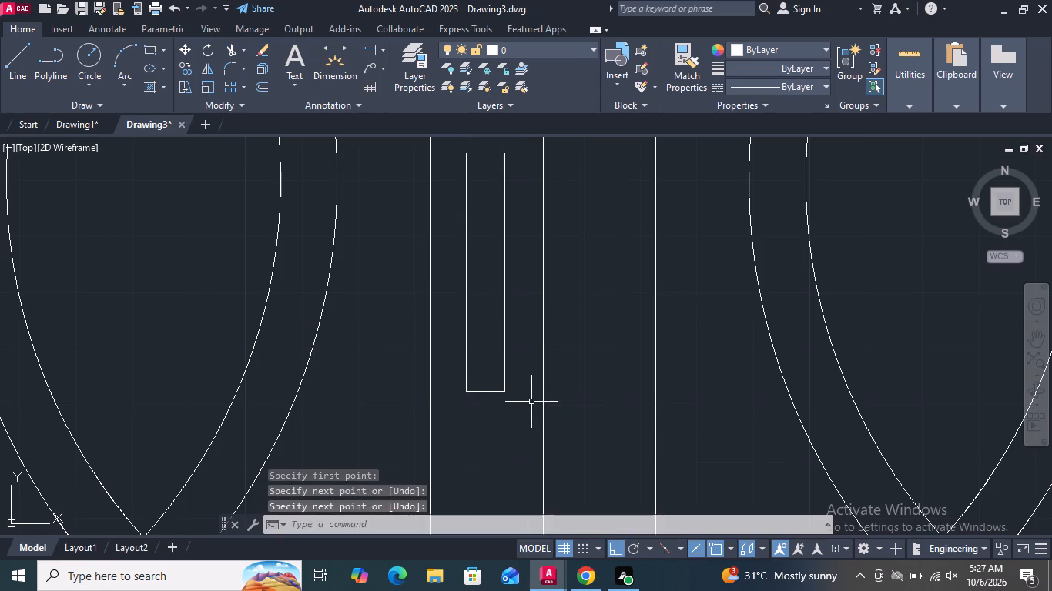
pyautogui.press('Return')
pyautogui.click(577, 390)
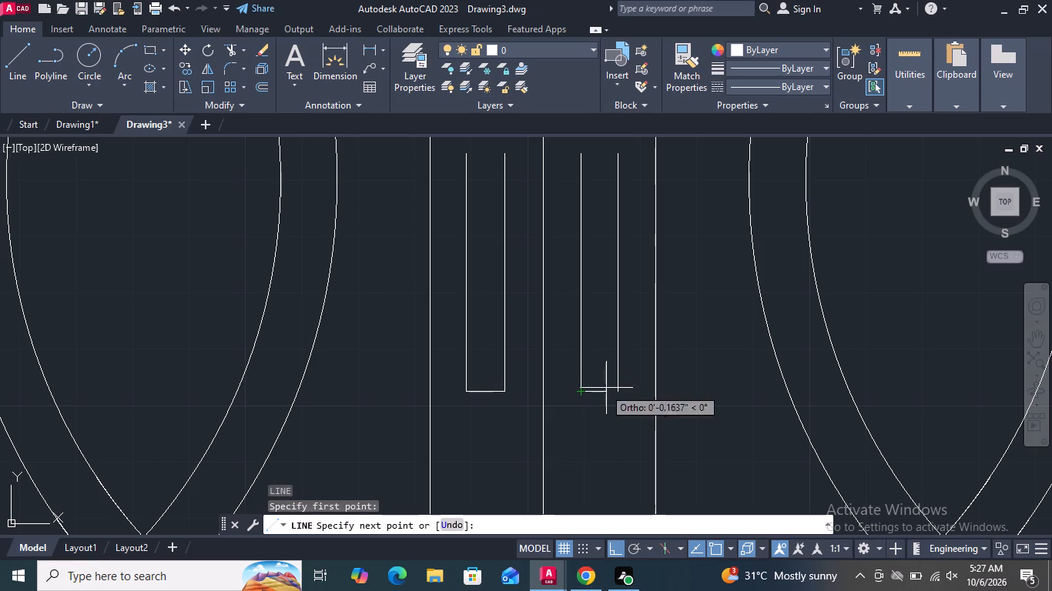
pyautogui.click(617, 385)
pyautogui.press('Return')
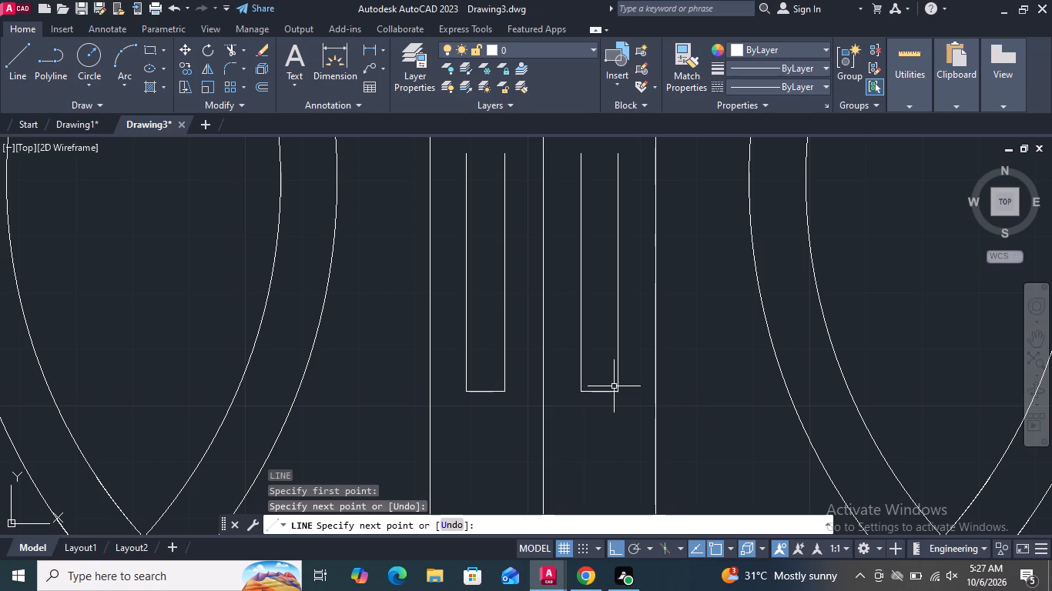
# Close the tops of both pairs of short verticals with horizontal lines, completing two narrow handle rectangles.
pyautogui.press('Return')
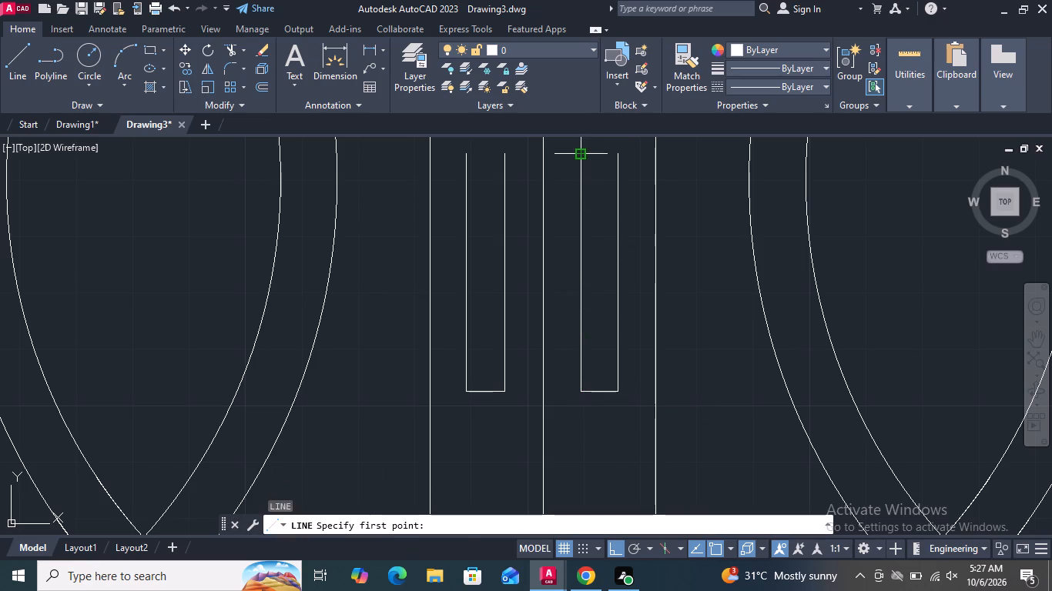
pyautogui.click(579, 155)
pyautogui.click(617, 153)
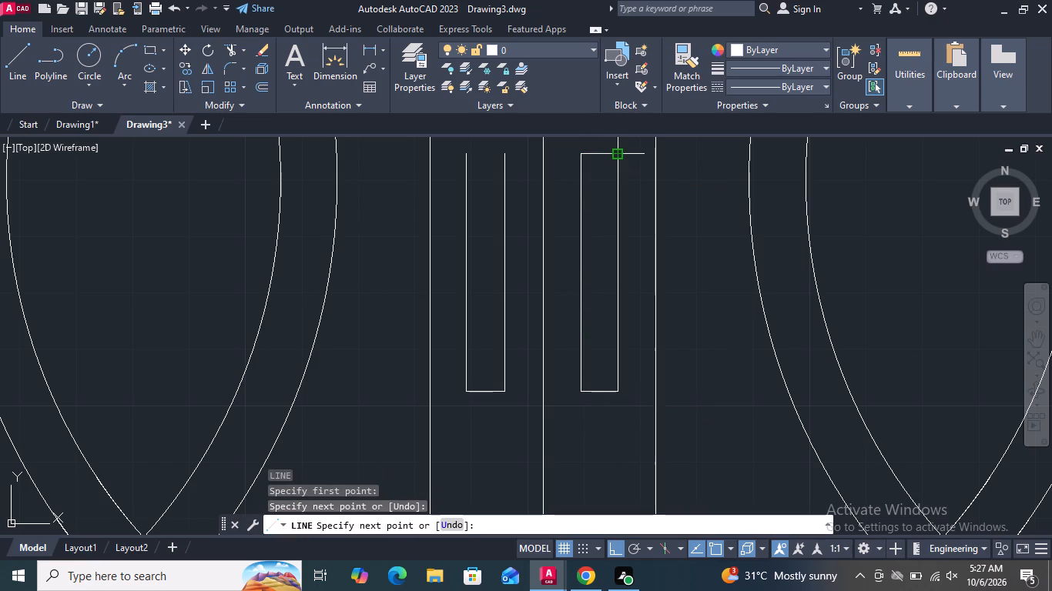
pyautogui.press('Return')
pyautogui.press('Return')
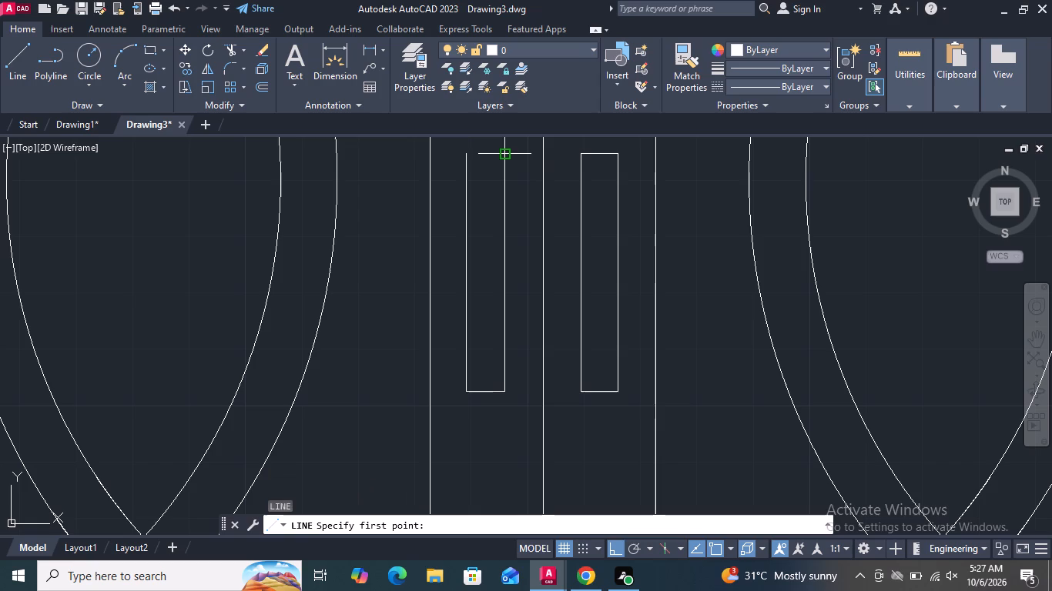
pyautogui.click(504, 151)
pyautogui.click(462, 155)
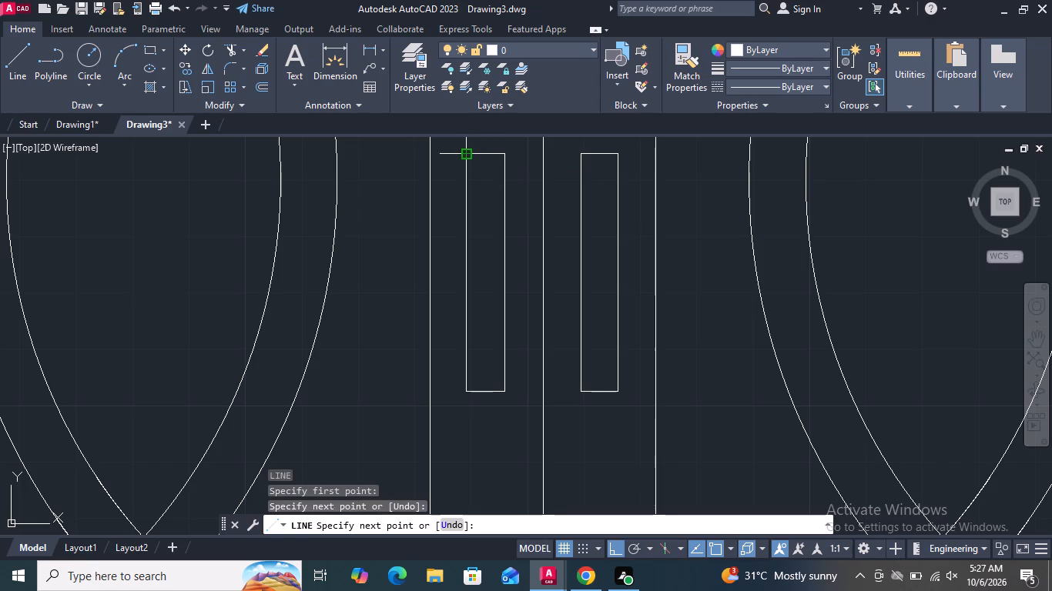
pyautogui.press('Return')
# Draw a circle centred on the midpoint of the left narrow rectangle's top edge, with its radius reaching the top corner.
pyautogui.scroll(-1, 451, 277)
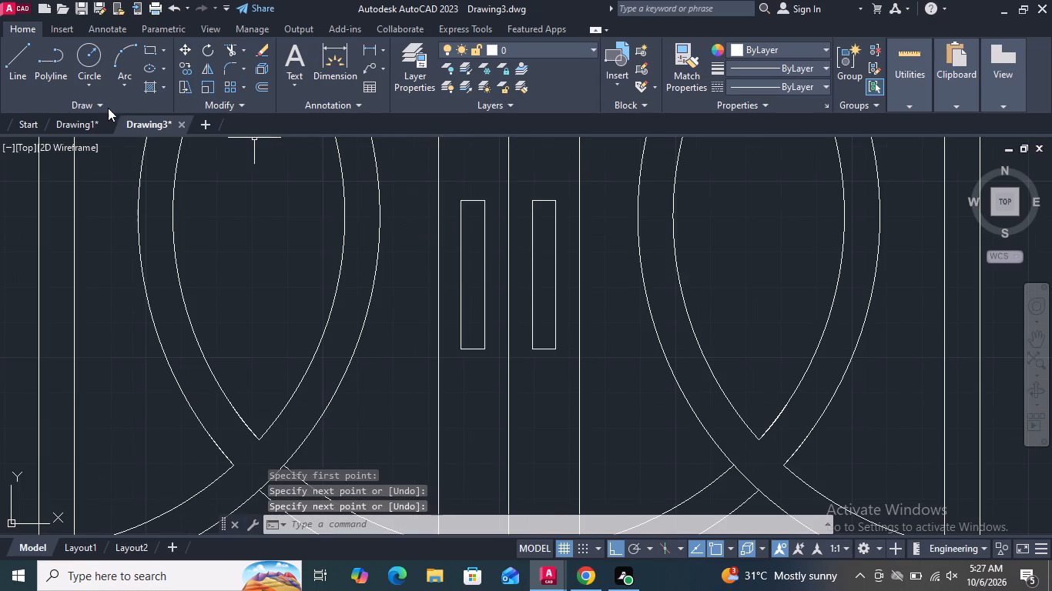
pyautogui.click(102, 63)
pyautogui.scroll(2, 474, 195)
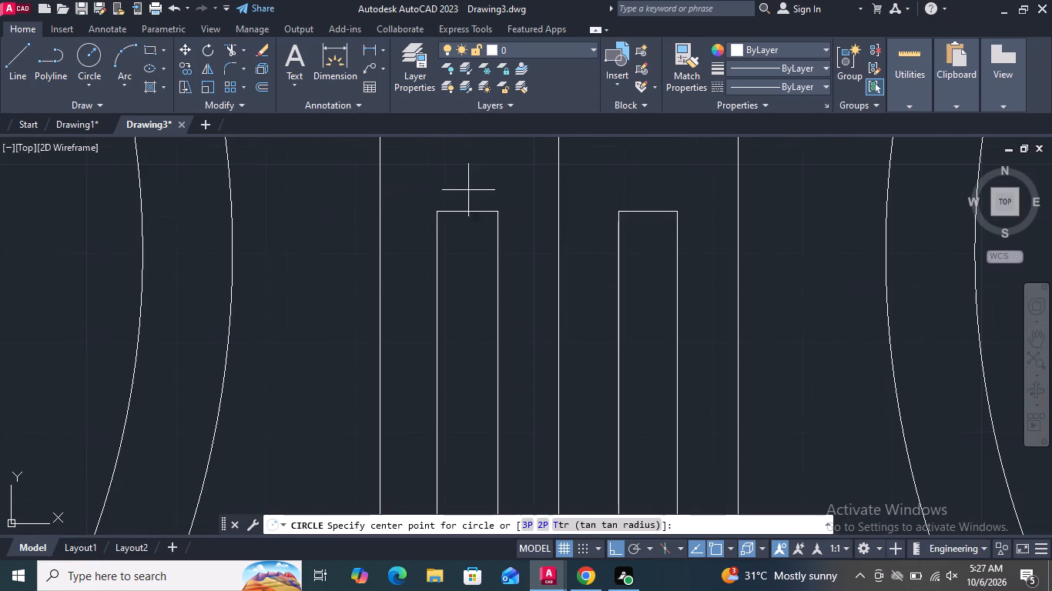
pyautogui.click(464, 212)
pyautogui.click(496, 211)
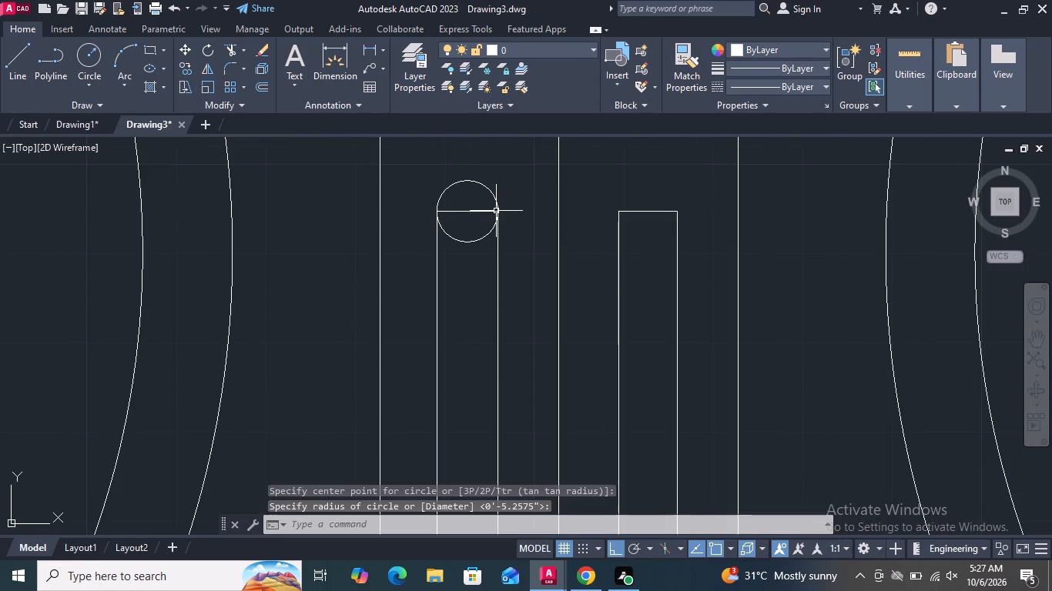
# Draw a circle about 0.16" in radius centred on the midpoint of the right narrow rectangle's top edge, reaching its corner.
pyautogui.press('Return')
pyautogui.press('Return')
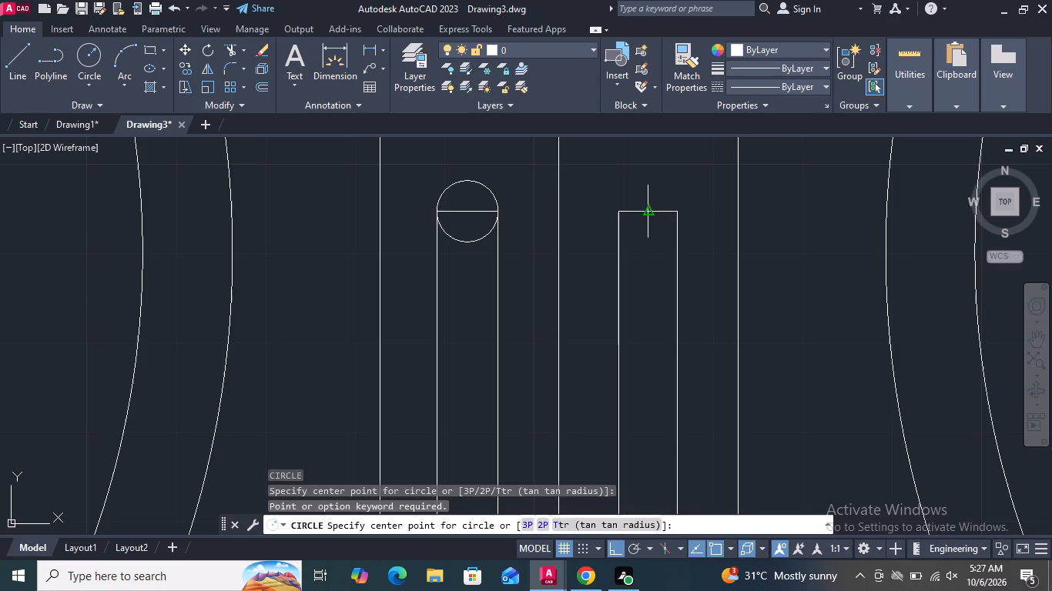
pyautogui.click(650, 213)
pyautogui.click(675, 212)
# Draw circles centred on the bottom-edge midpoints of the right and left narrow rectangles, each with its radius reaching the bottom corner.
pyautogui.scroll(-3, 675, 209)
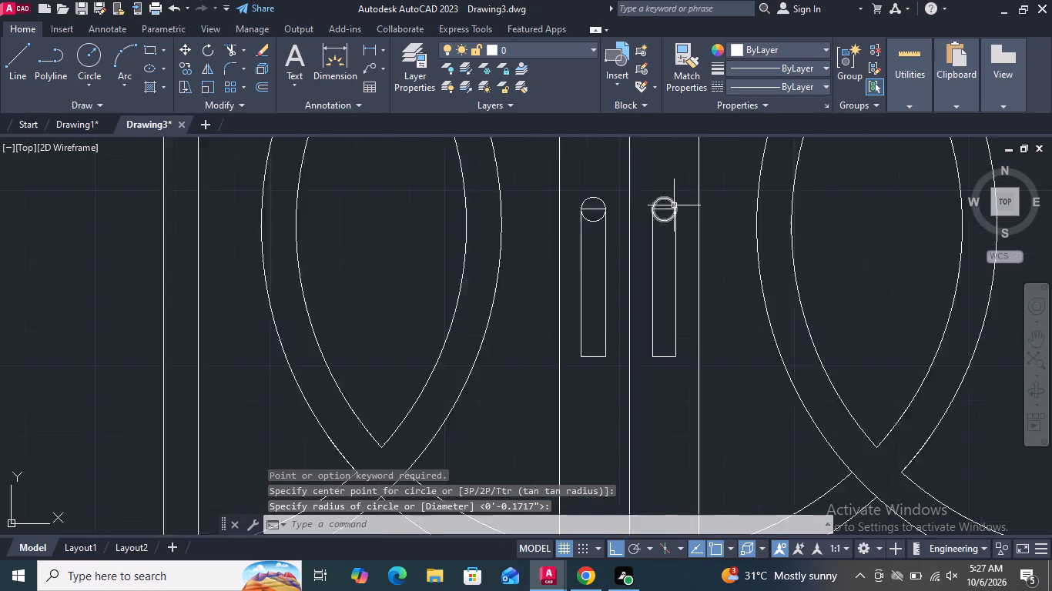
pyautogui.scroll(3, 673, 298)
pyautogui.press('Return')
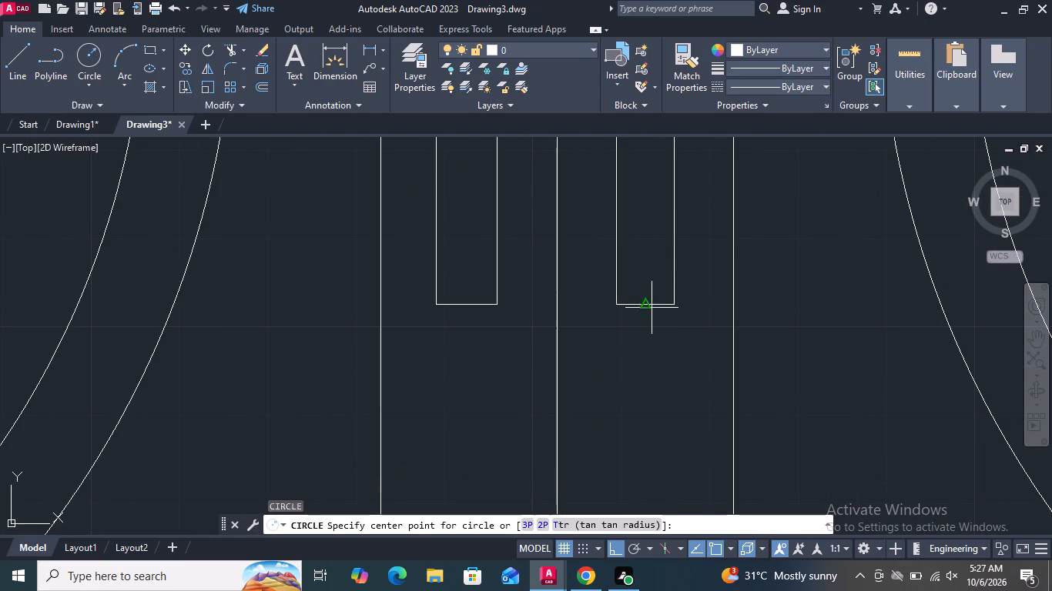
pyautogui.click(648, 302)
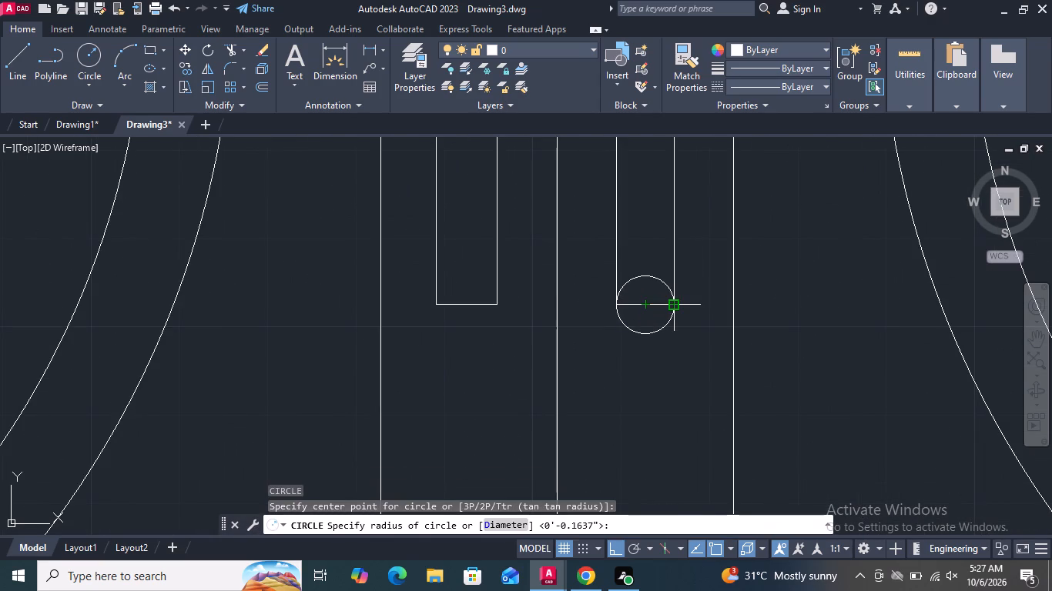
pyautogui.click(676, 302)
pyautogui.press('Return')
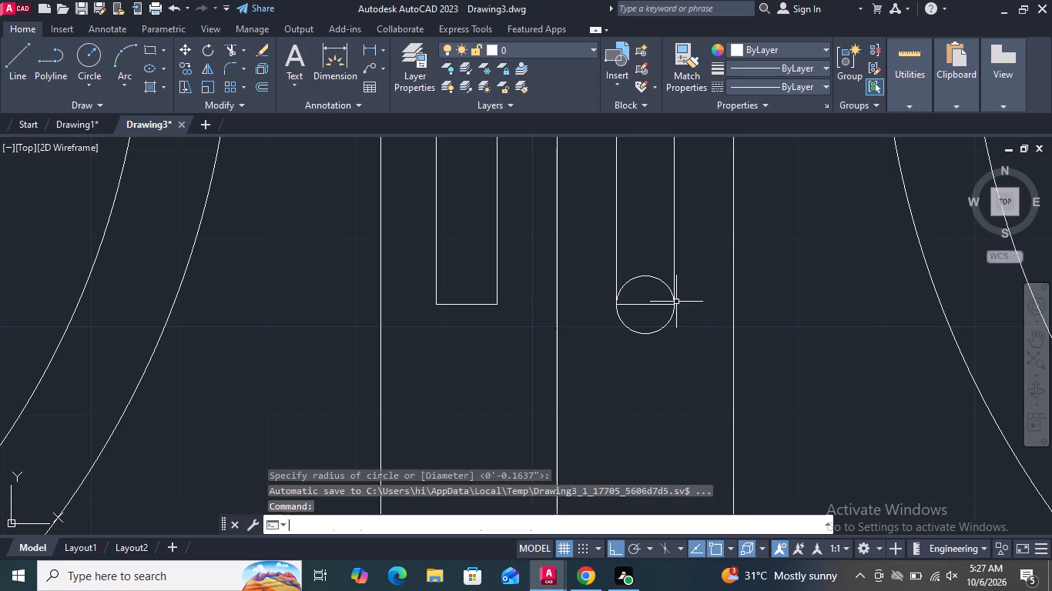
pyautogui.scroll(2, 468, 299)
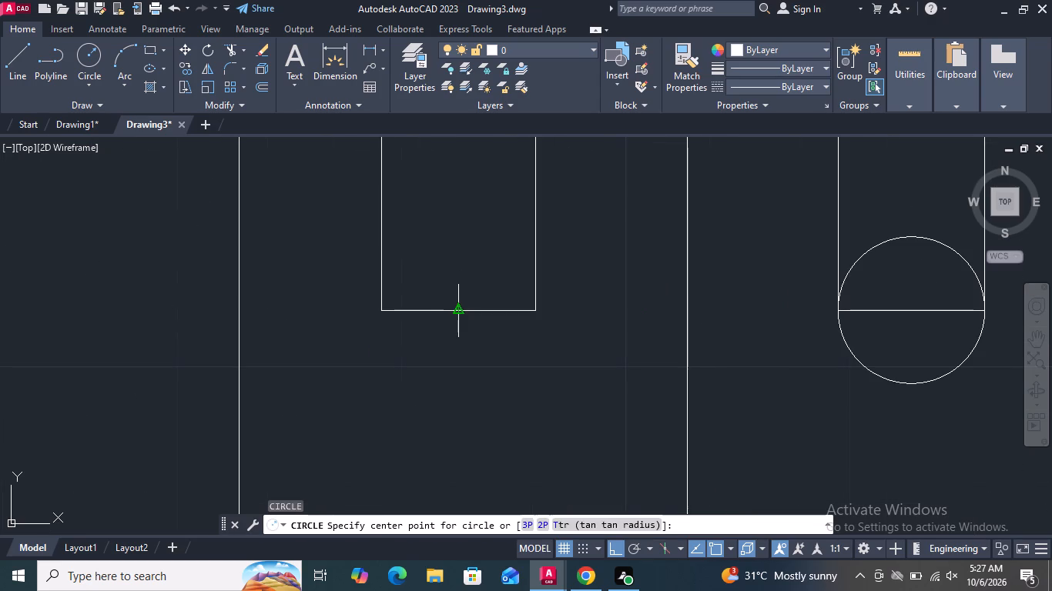
pyautogui.click(457, 311)
pyautogui.click(534, 309)
pyautogui.press('Return')
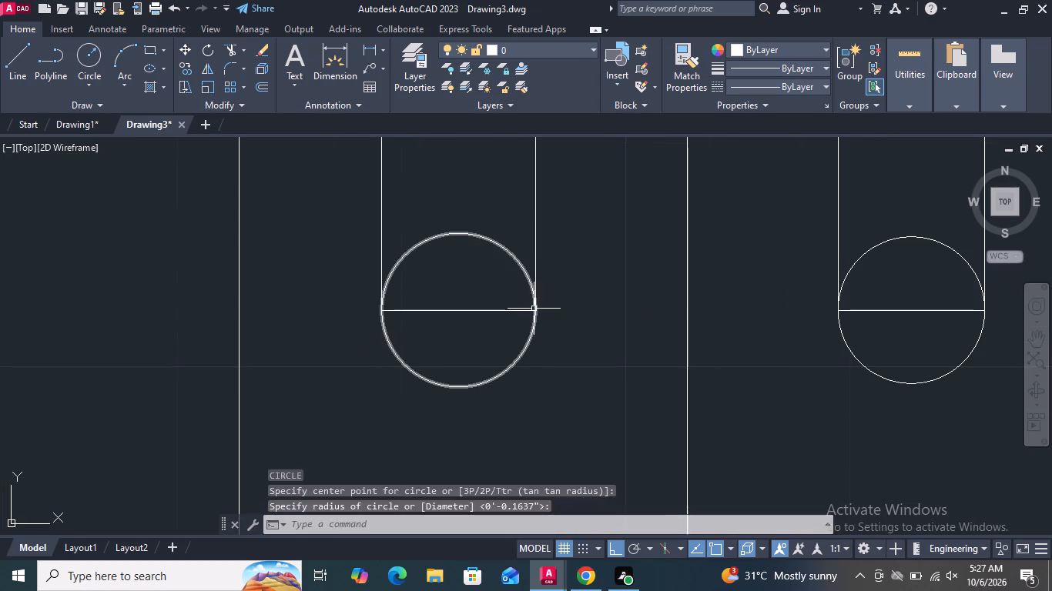
# Trim away the bottom edge lines and the upper halves of the bottom circles on both handles, leaving rounded lower ends.
pyautogui.click(228, 53)
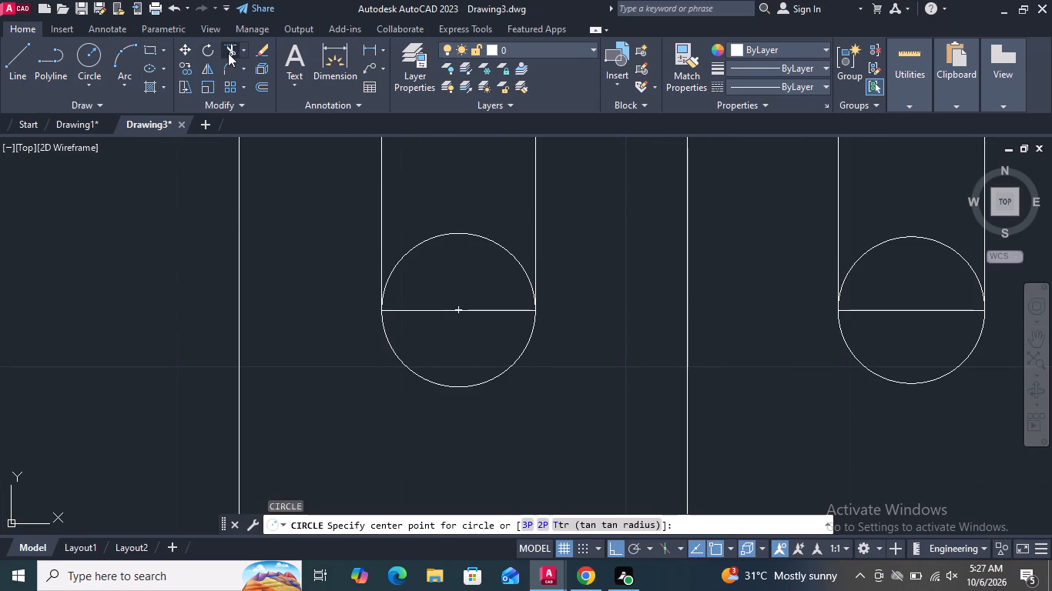
pyautogui.click(477, 342)
pyautogui.click(462, 309)
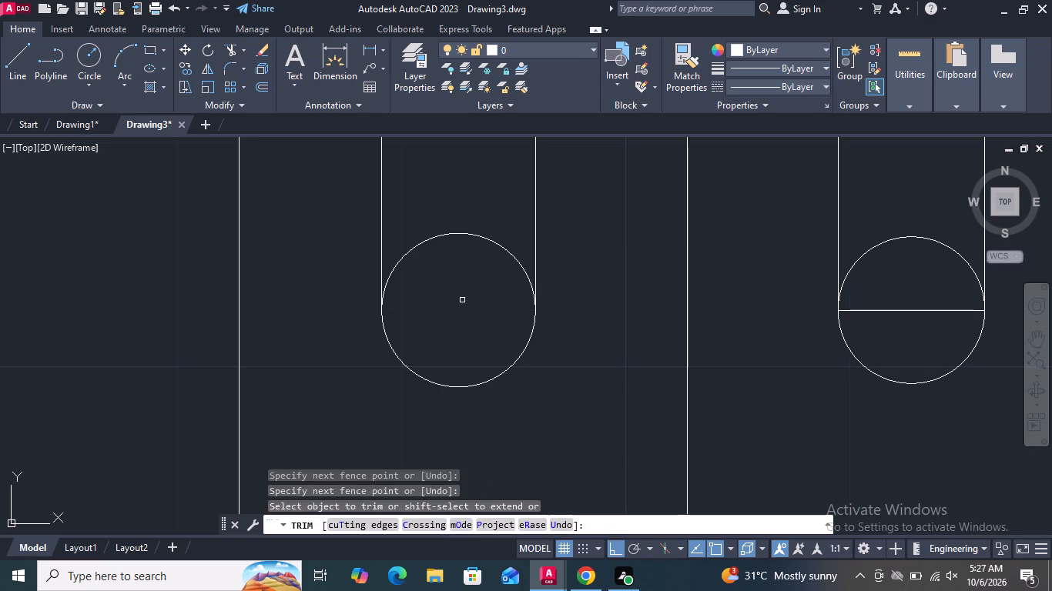
pyautogui.moveTo(460, 276); pyautogui.dragTo(457, 269)
pyautogui.click(444, 212)
pyautogui.scroll(-2, 444, 309)
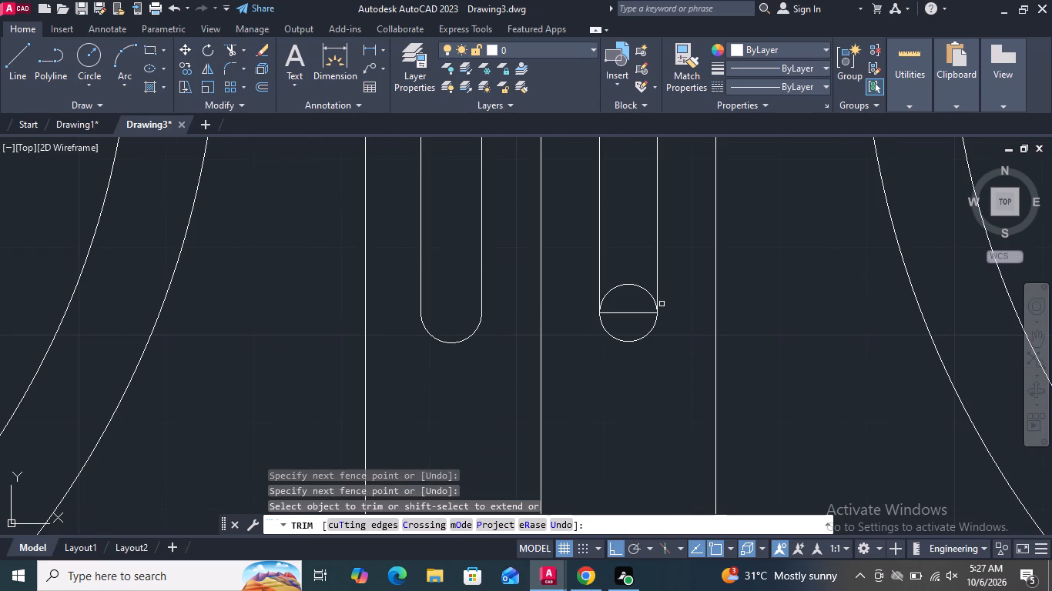
pyautogui.scroll(2, 662, 302)
pyautogui.moveTo(583, 331); pyautogui.dragTo(575, 289)
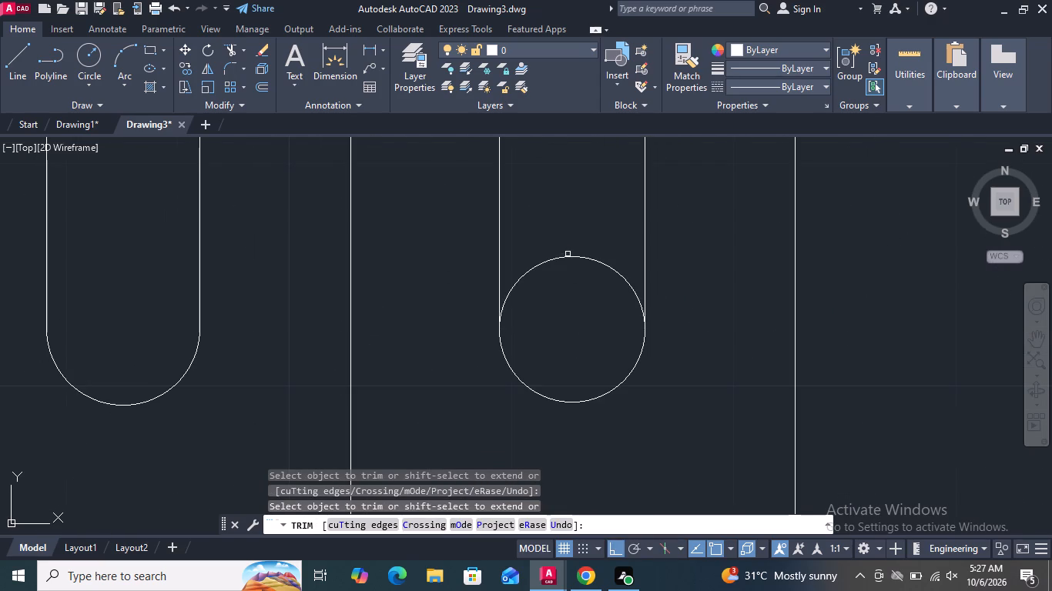
pyautogui.click(565, 258)
# Trim away the top edge lines and the lower halves of the top circles on both handles, leaving rounded upper ends.
pyautogui.scroll(-4, 573, 336)
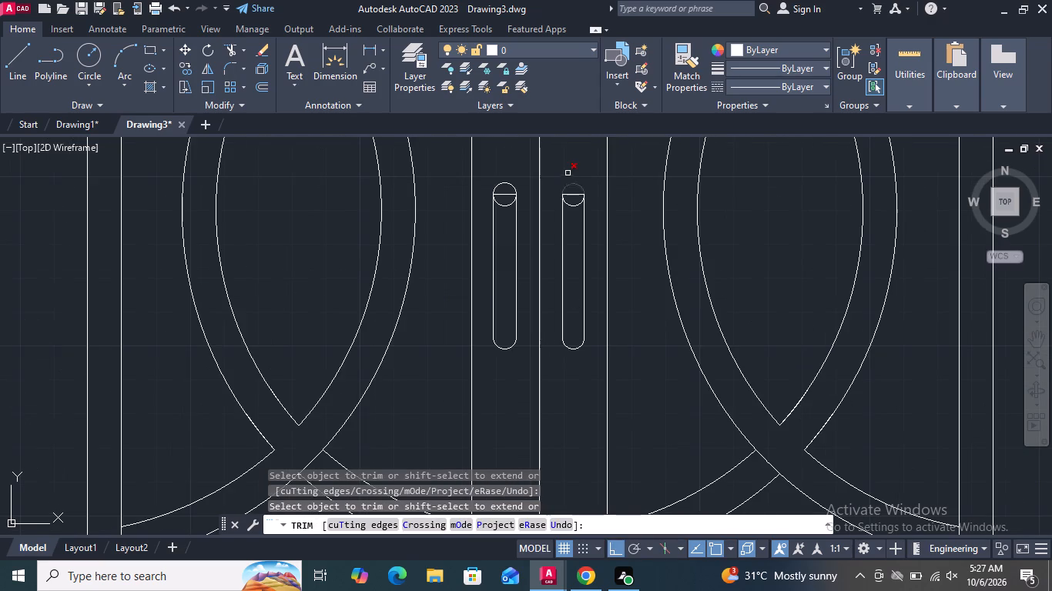
pyautogui.scroll(3, 569, 169)
pyautogui.click(591, 335)
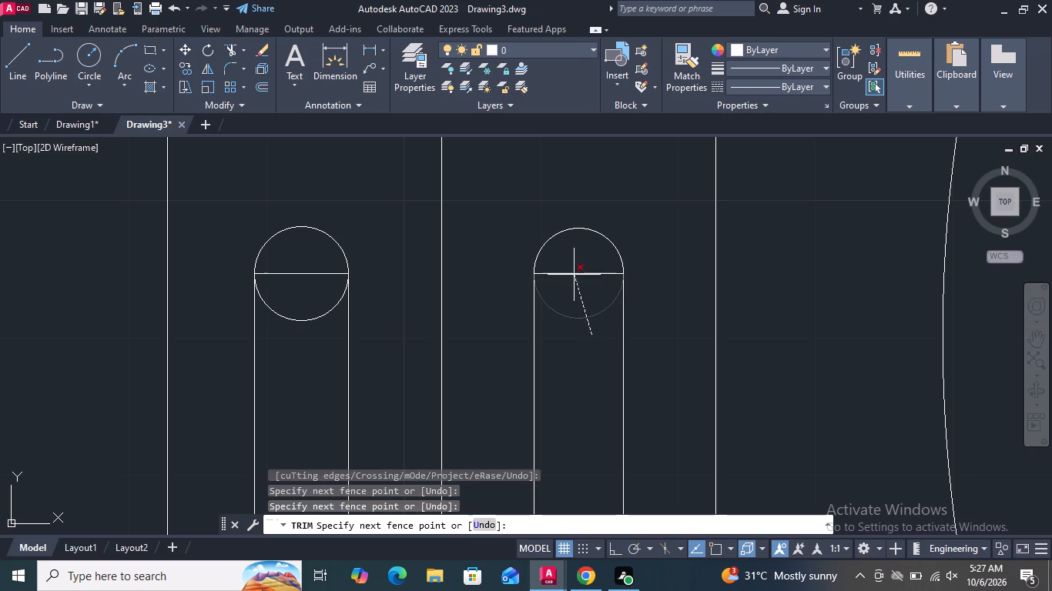
pyautogui.click(574, 265)
pyautogui.moveTo(317, 349); pyautogui.dragTo(313, 332)
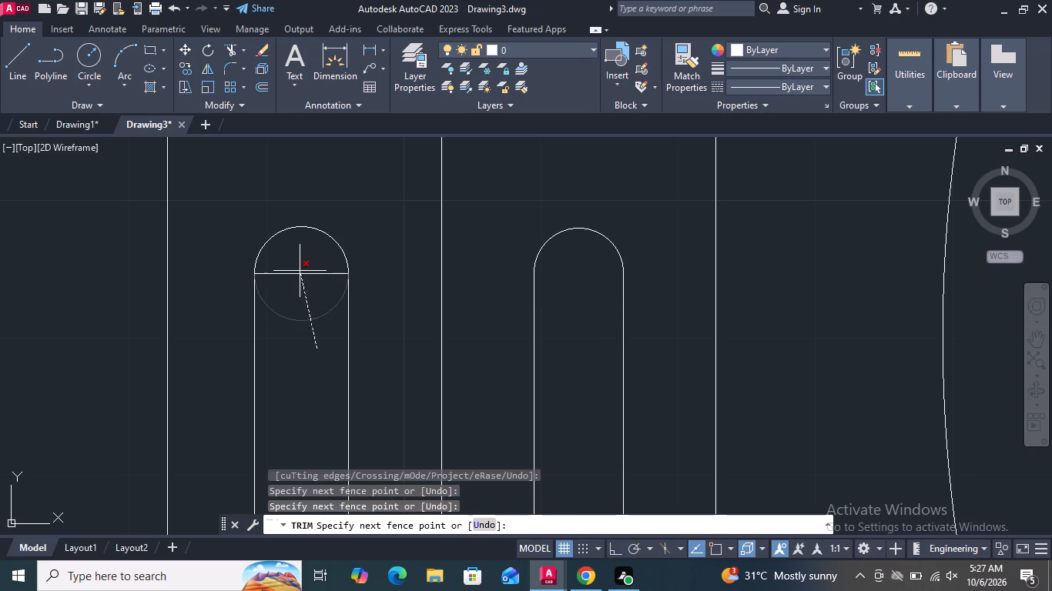
pyautogui.click(300, 268)
pyautogui.press('Return')
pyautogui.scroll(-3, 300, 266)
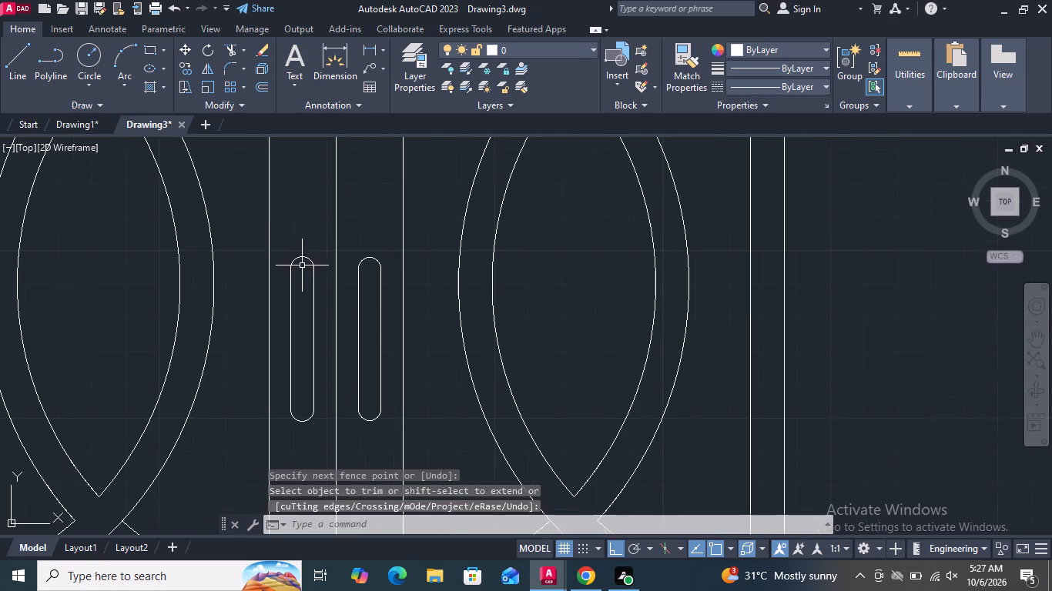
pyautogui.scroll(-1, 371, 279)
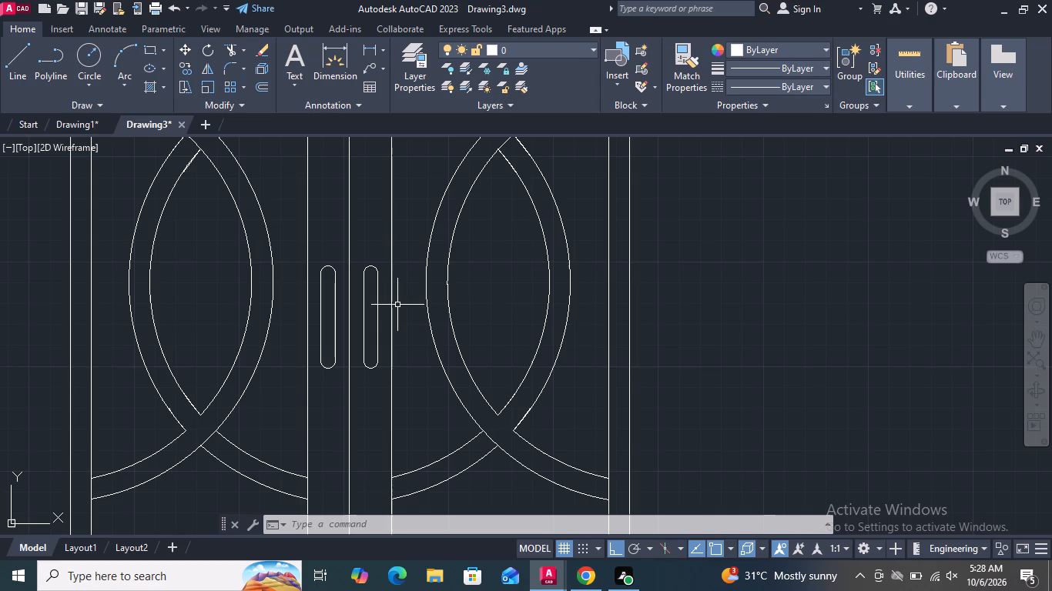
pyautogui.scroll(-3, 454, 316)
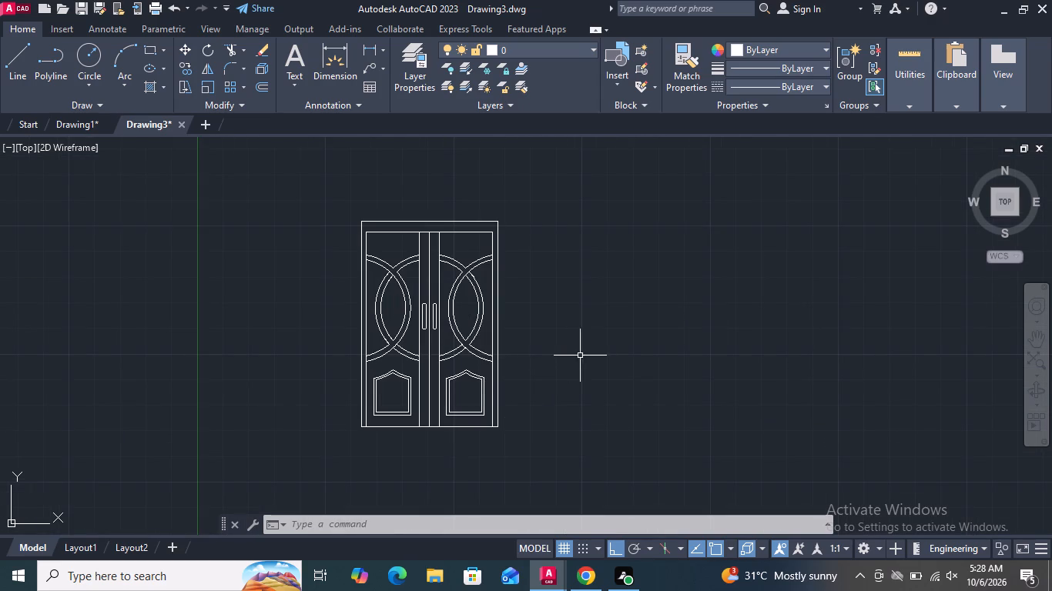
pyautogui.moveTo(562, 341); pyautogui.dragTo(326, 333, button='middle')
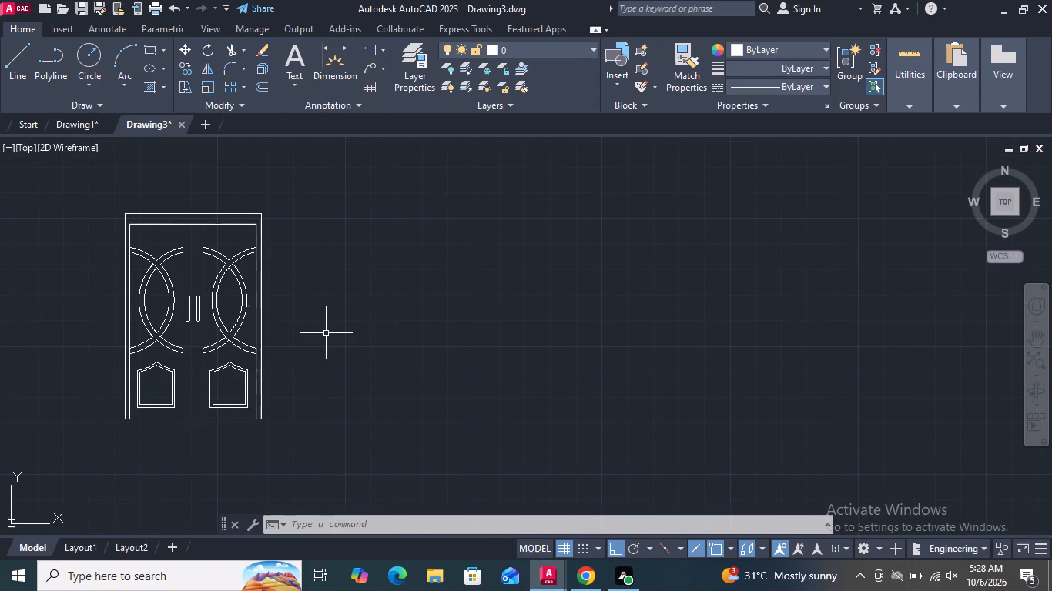
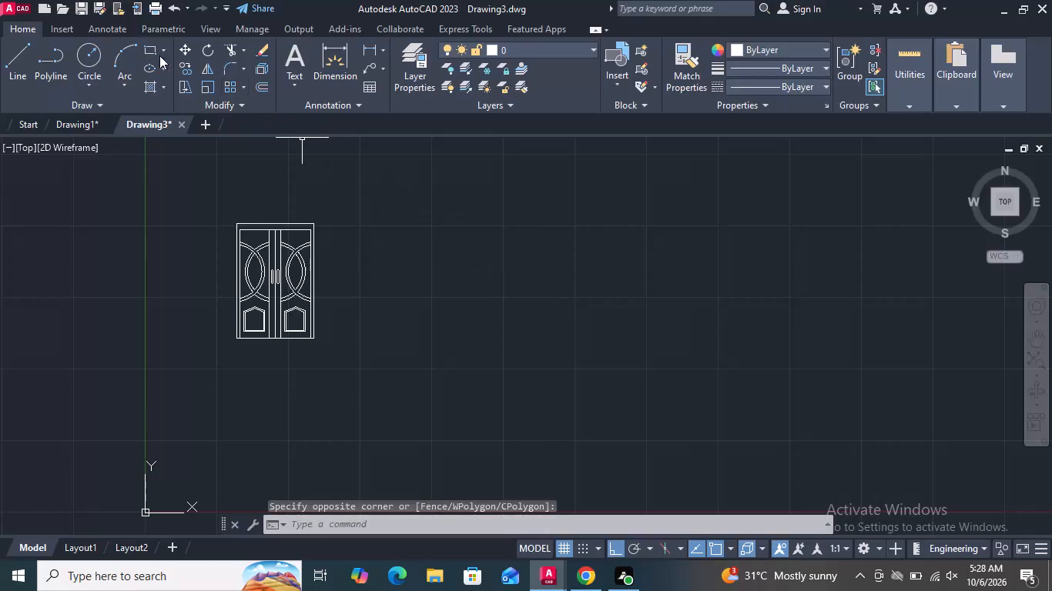
# Draw a rectangle in the empty space beside the door elevation, and a second overlapping one from its centre past its lower-right corner.
pyautogui.click(150, 43)
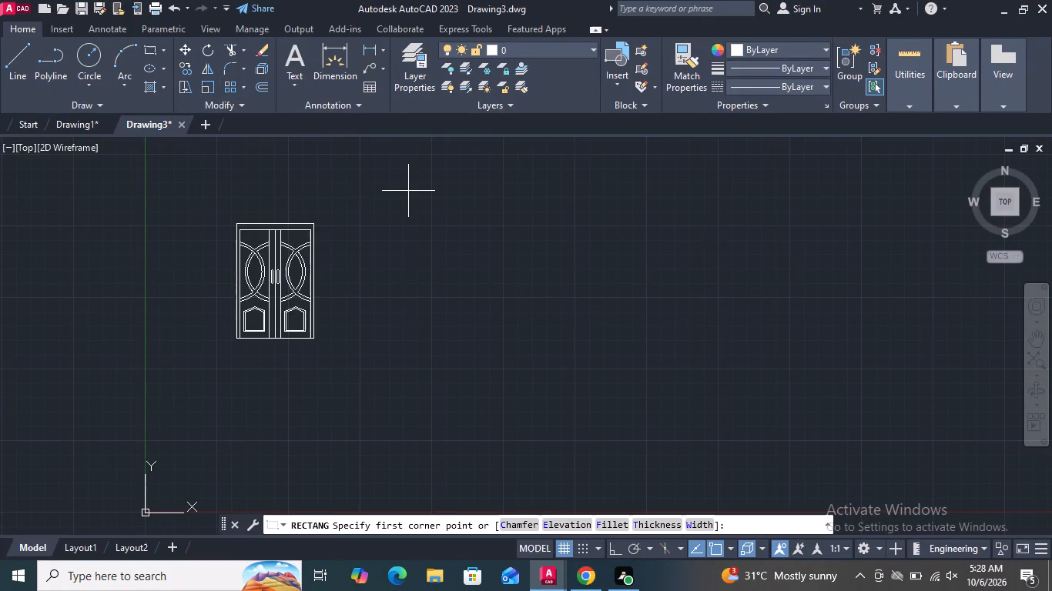
pyautogui.click(408, 191)
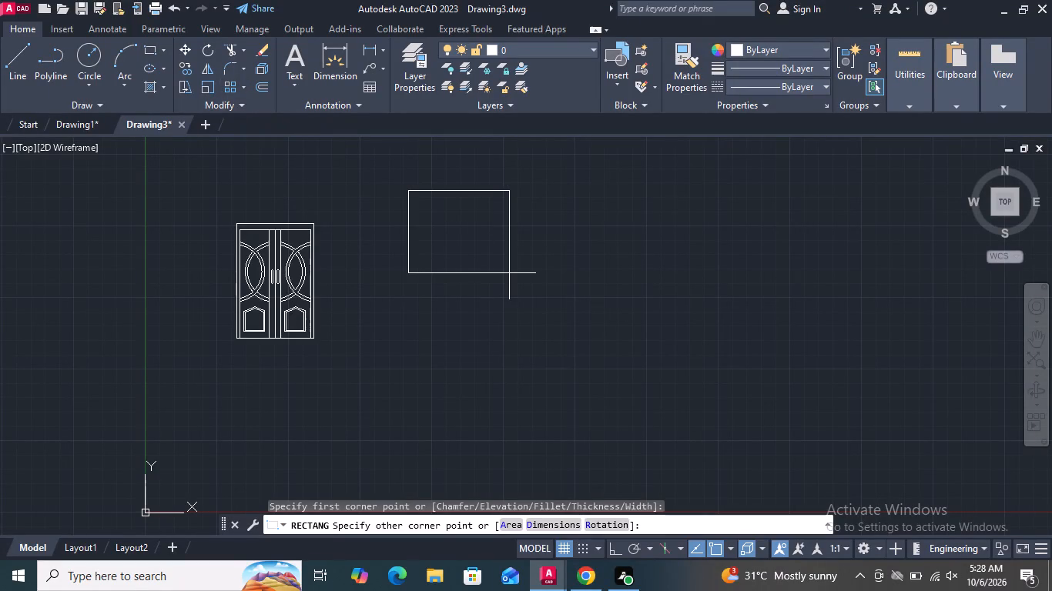
pyautogui.click(509, 273)
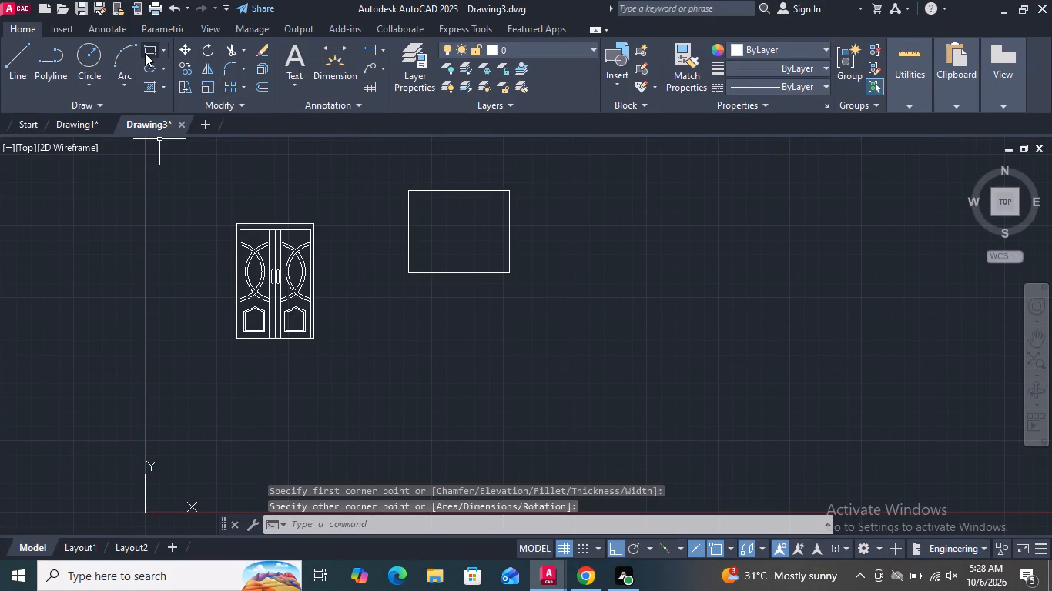
pyautogui.click(145, 50)
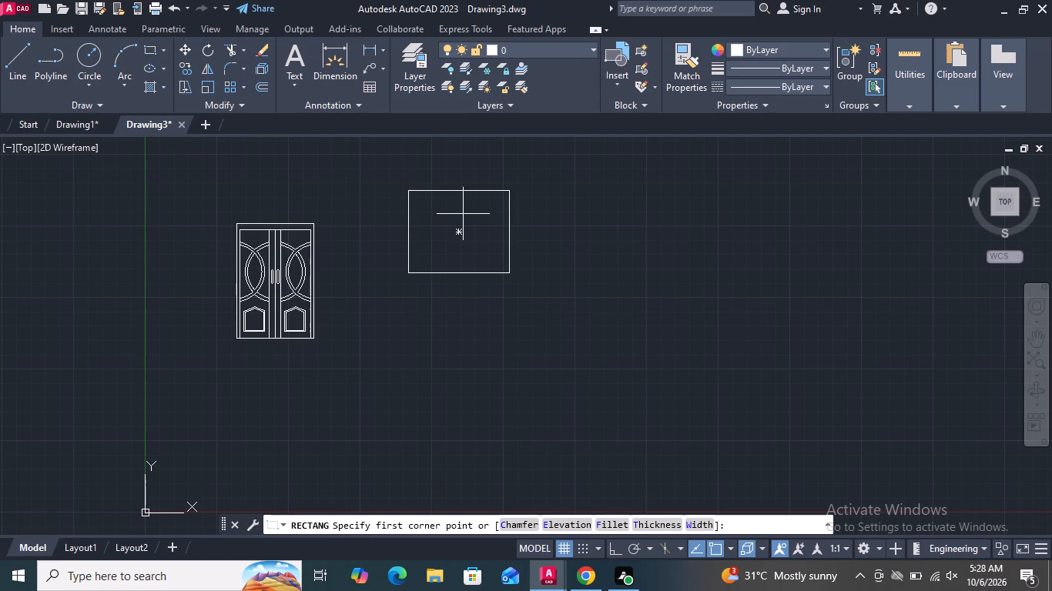
pyautogui.click(457, 232)
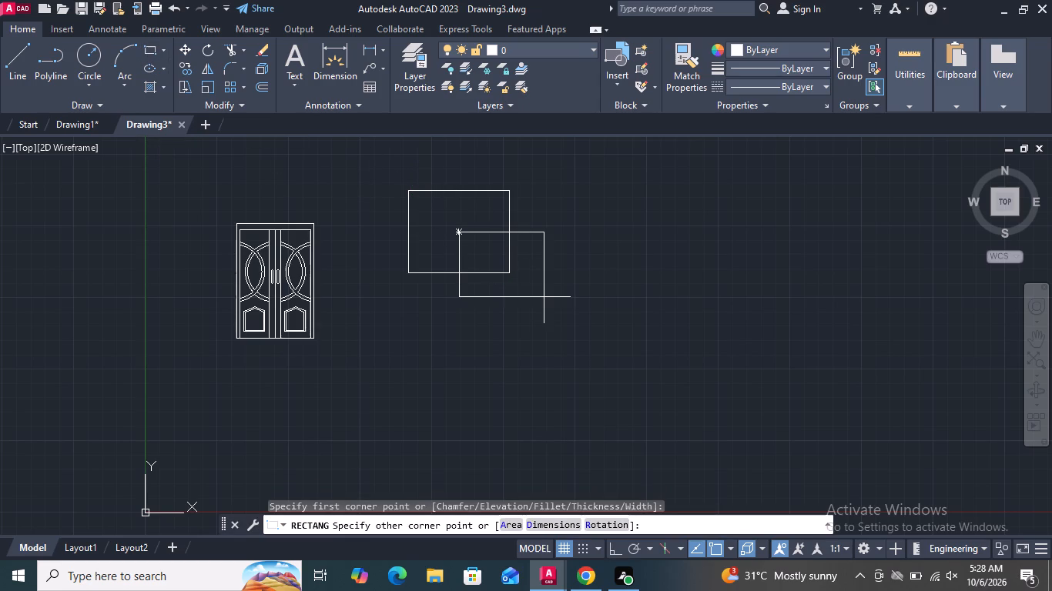
pyautogui.click(548, 307)
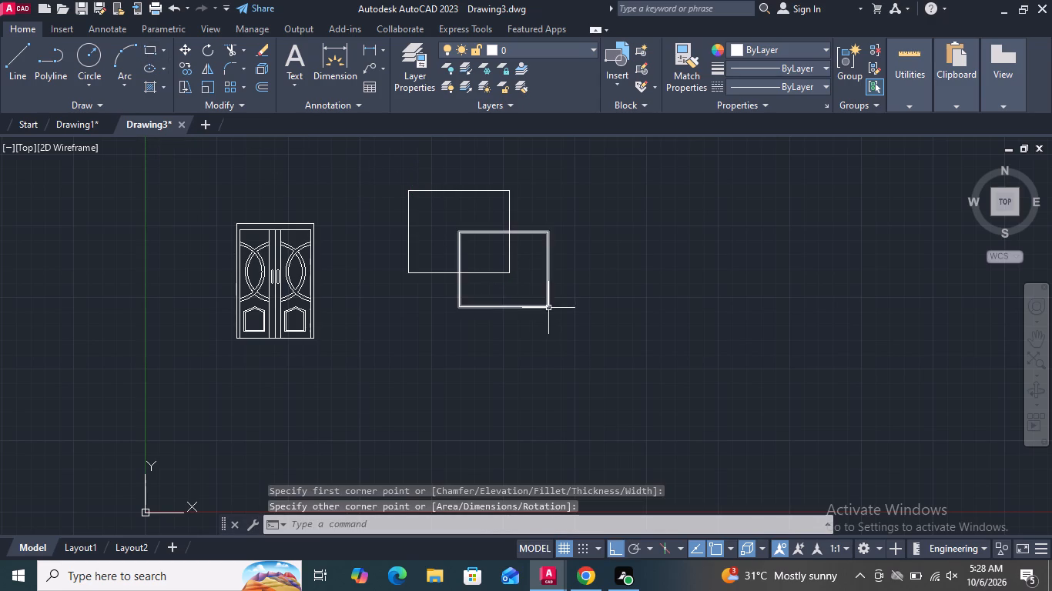
# Draw two inner rectangles: from the upper rectangle's lower-right corner towards its upper-left, and from the lower rectangle's upper-left corner towards its lower-right.
pyautogui.click(151, 50)
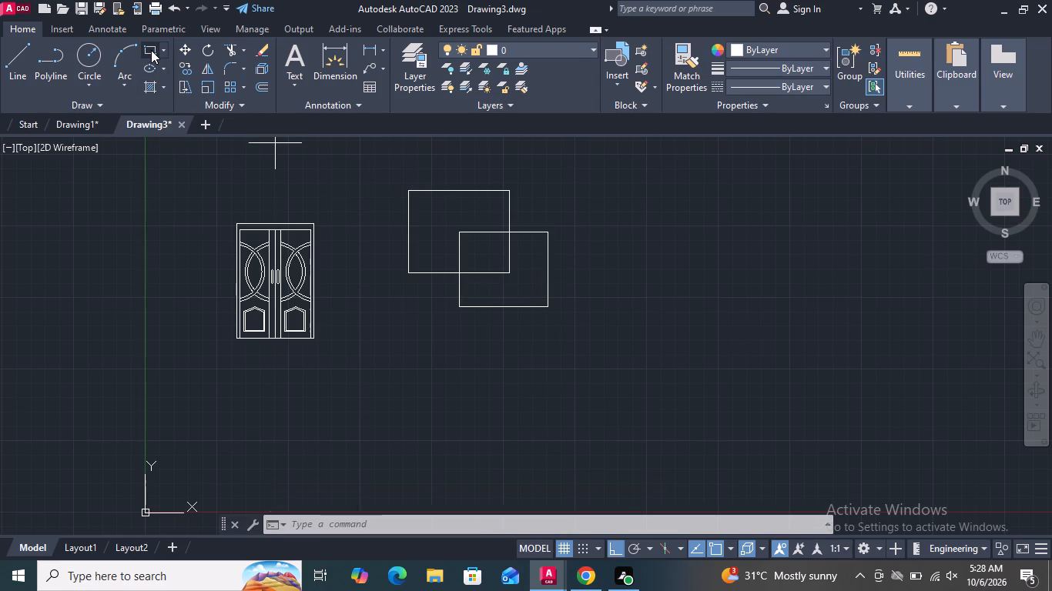
pyautogui.click(509, 272)
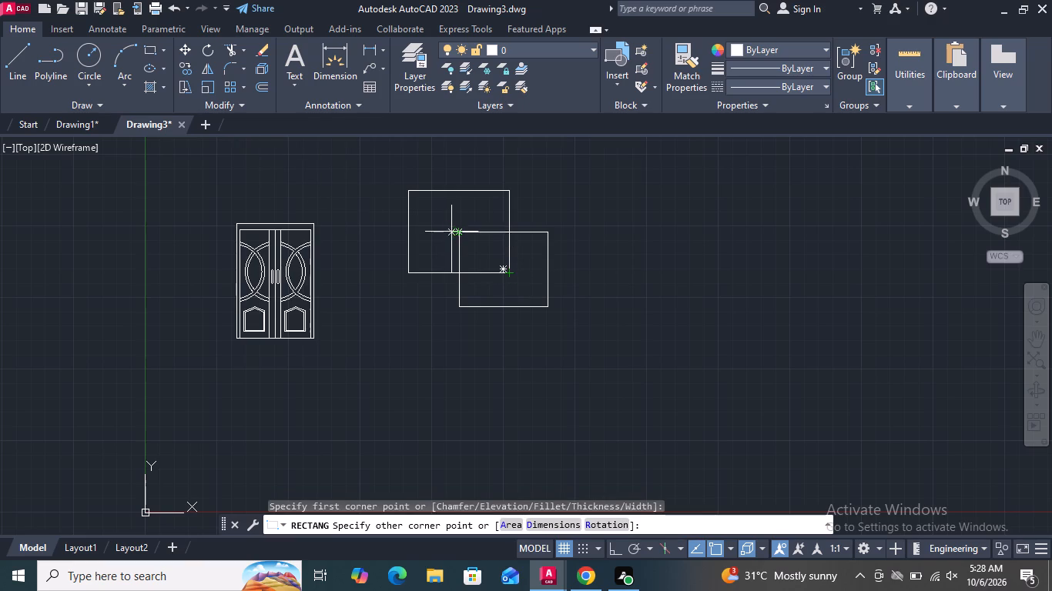
pyautogui.click(437, 207)
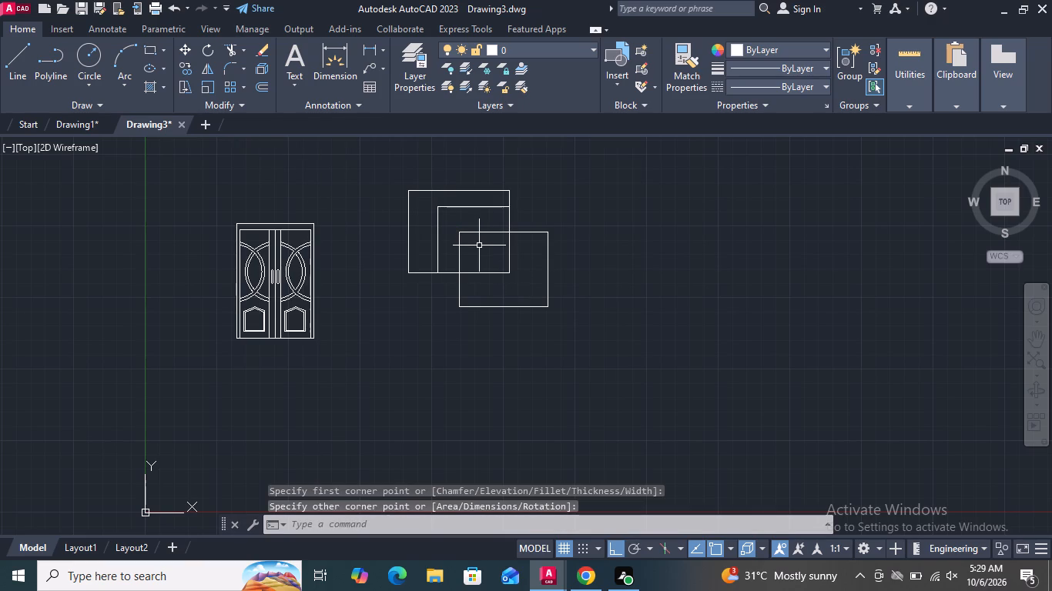
pyautogui.click(147, 45)
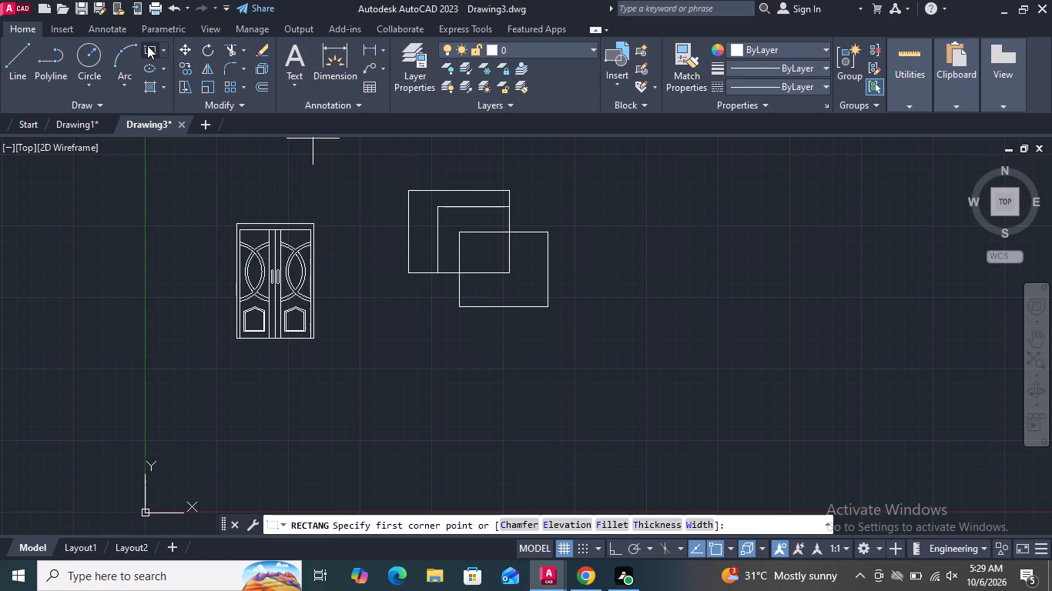
pyautogui.click(460, 234)
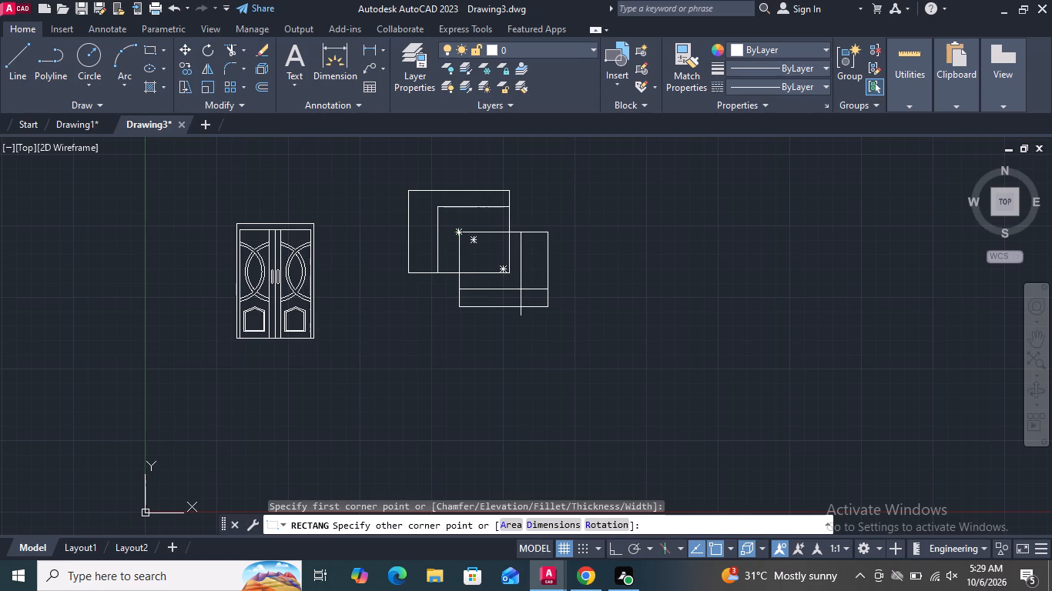
pyautogui.click(524, 289)
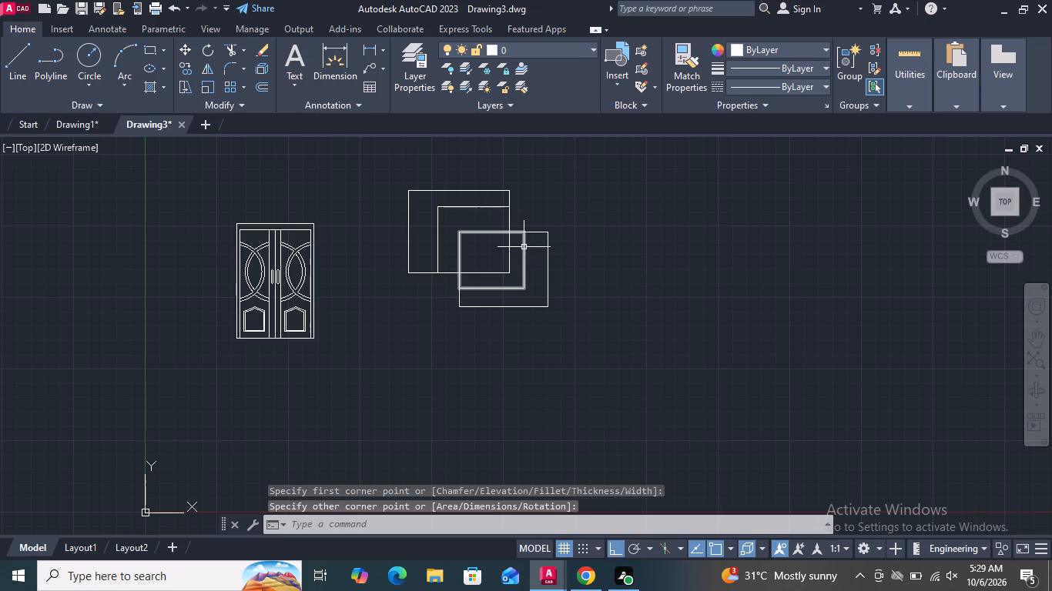
# Draw two small rectangles joining the inner rectangles' corners at the lower left and upper right, completing a middle overlapping rectangle.
pyautogui.scroll(2, 524, 246)
pyautogui.moveTo(524, 262); pyautogui.dragTo(538, 313, button='middle')
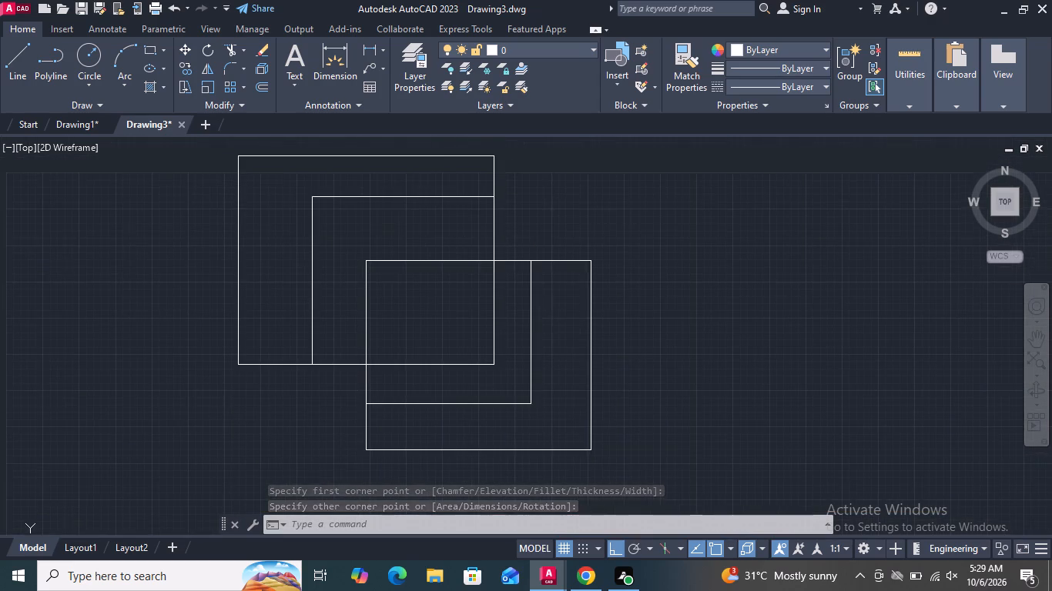
pyautogui.moveTo(538, 313); pyautogui.dragTo(538, 314, button='middle')
pyautogui.scroll(-2, 544, 316)
pyautogui.scroll(3, 547, 314)
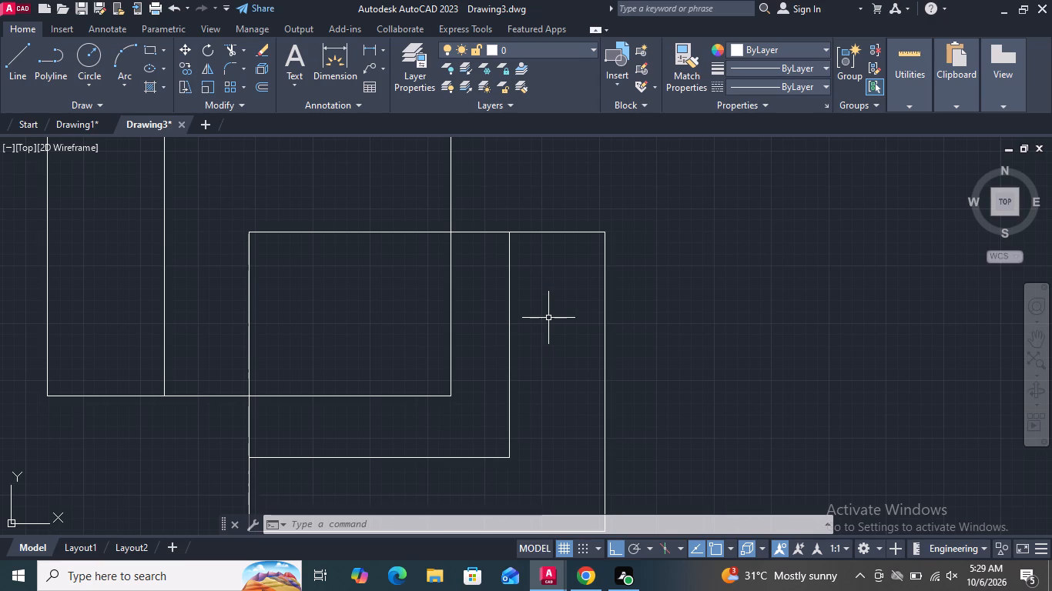
pyautogui.scroll(-1, 538, 334)
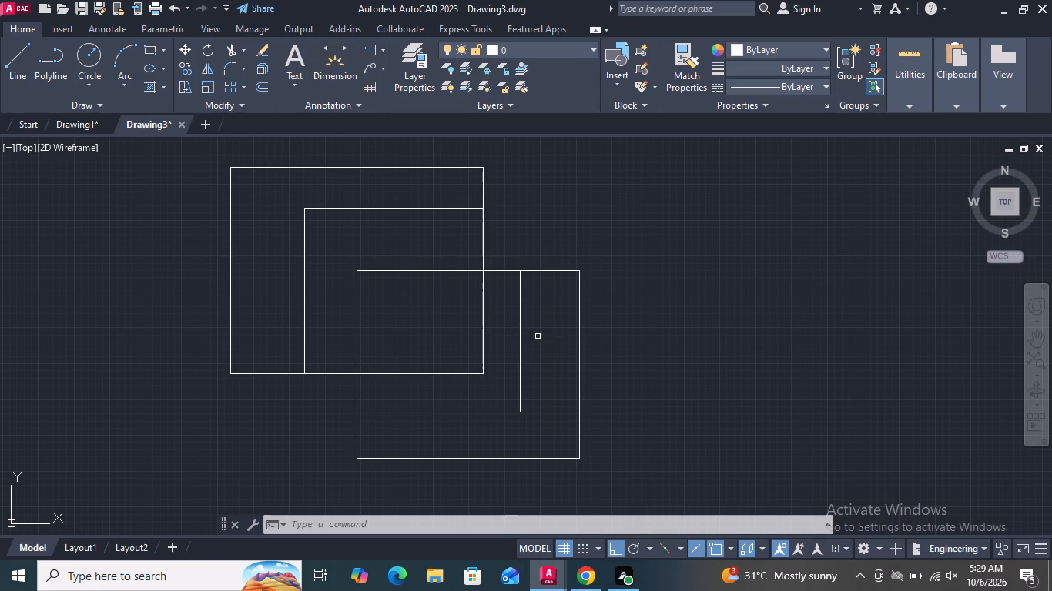
pyautogui.scroll(-1, 532, 332)
pyautogui.moveTo(531, 330); pyautogui.dragTo(510, 300, button='middle')
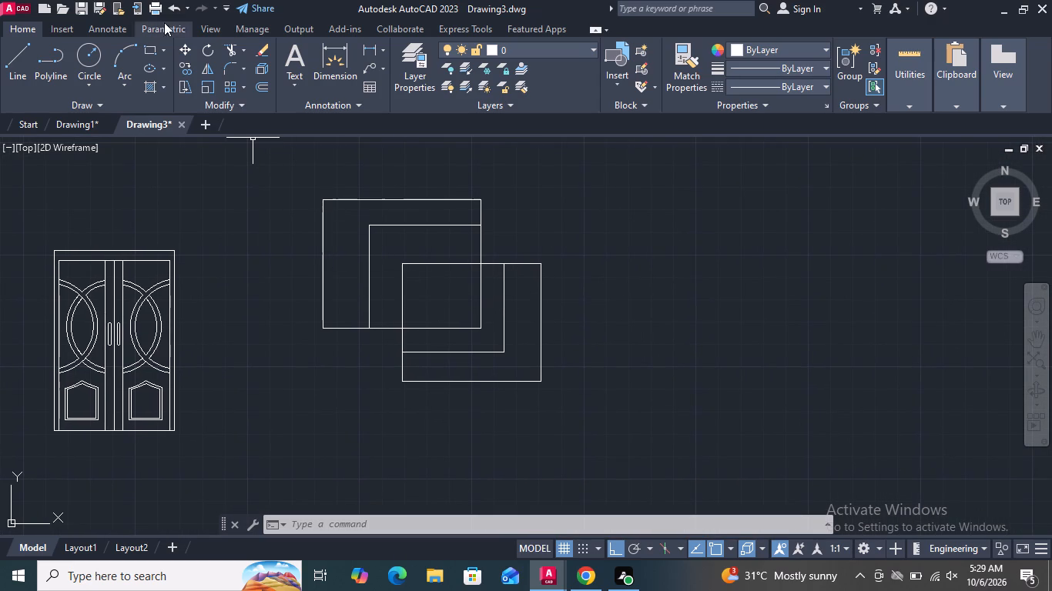
pyautogui.click(147, 50)
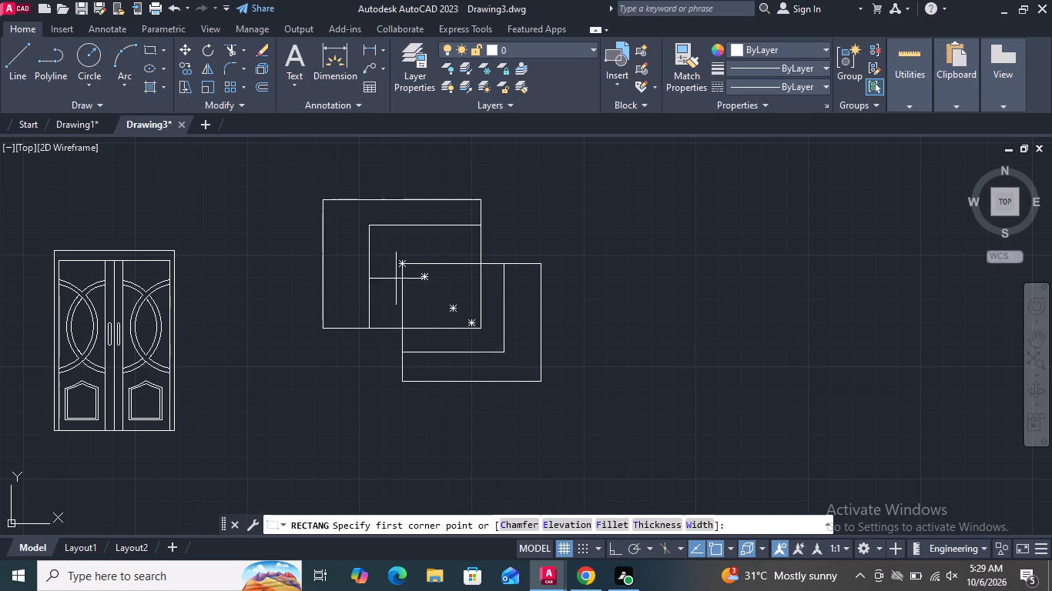
pyautogui.click(370, 331)
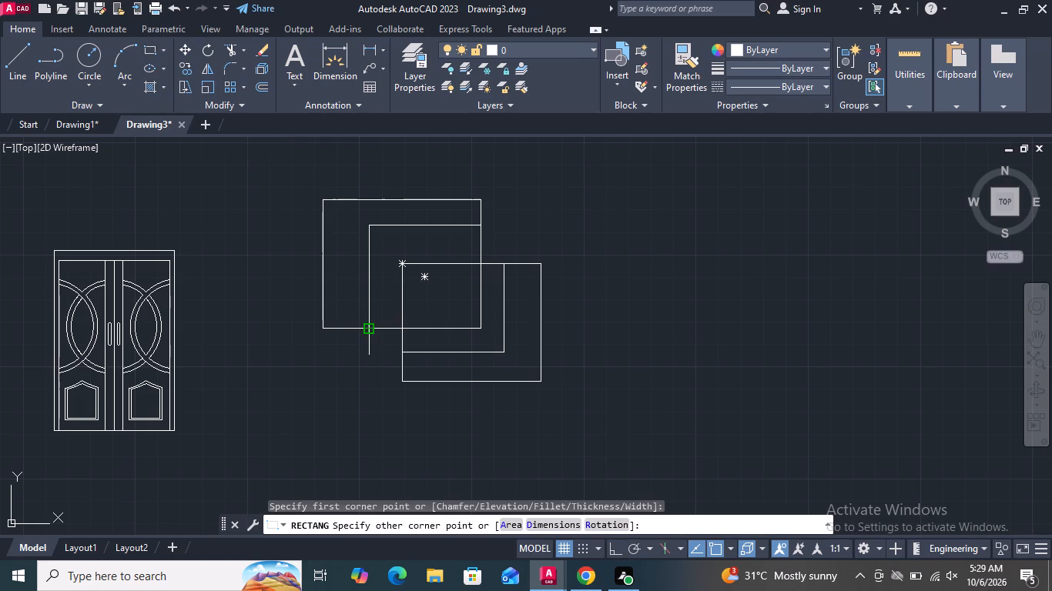
pyautogui.click(404, 352)
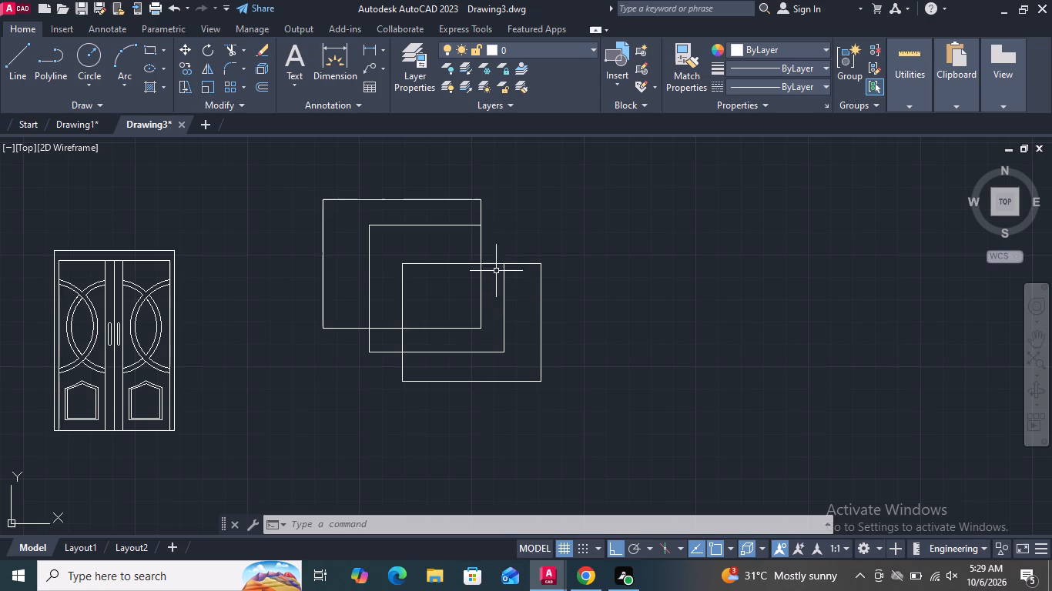
pyautogui.click(152, 48)
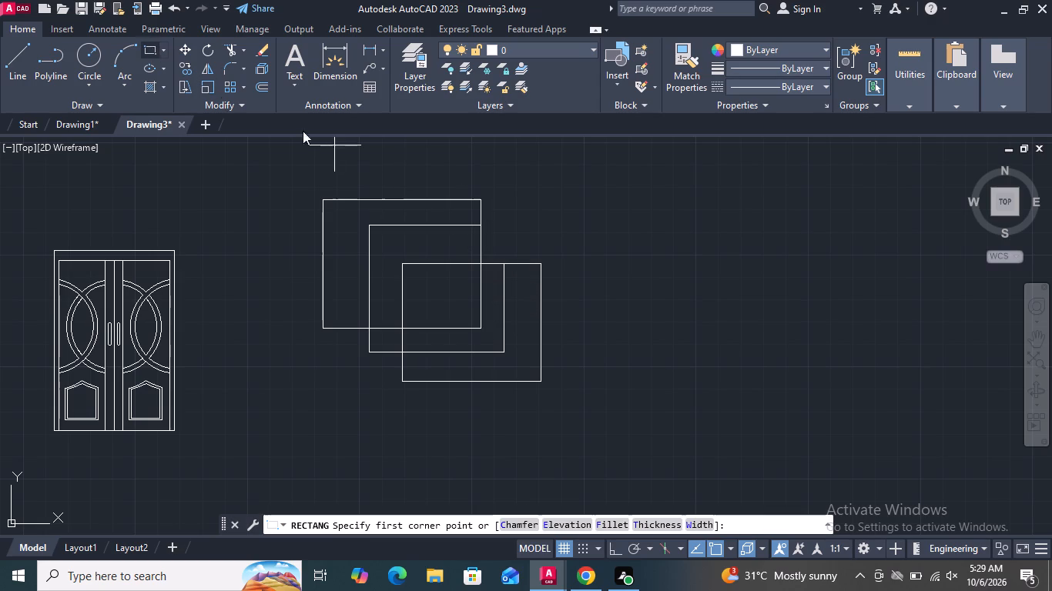
pyautogui.click(480, 223)
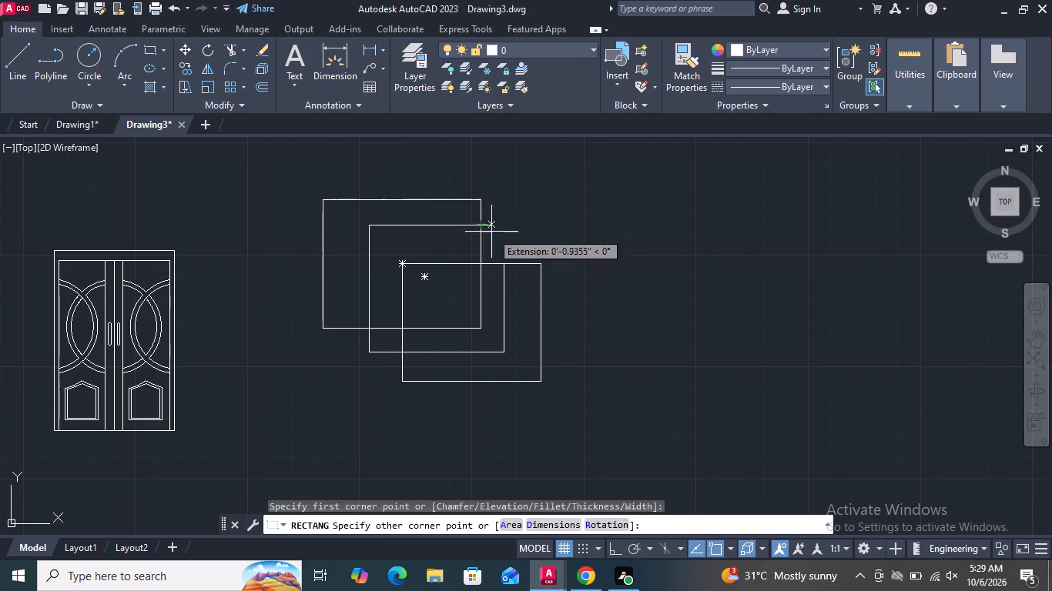
pyautogui.click(506, 265)
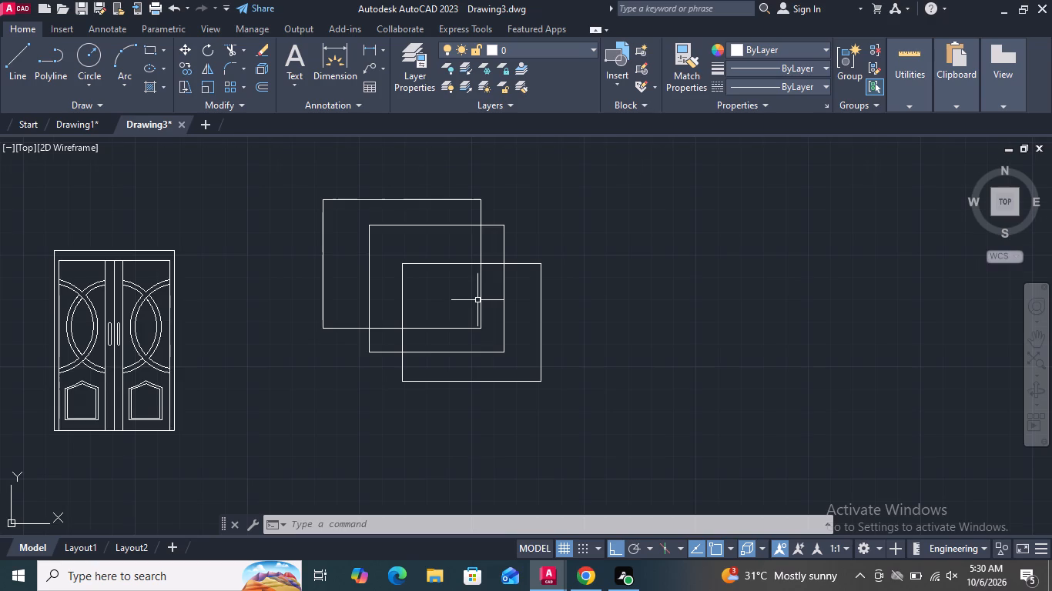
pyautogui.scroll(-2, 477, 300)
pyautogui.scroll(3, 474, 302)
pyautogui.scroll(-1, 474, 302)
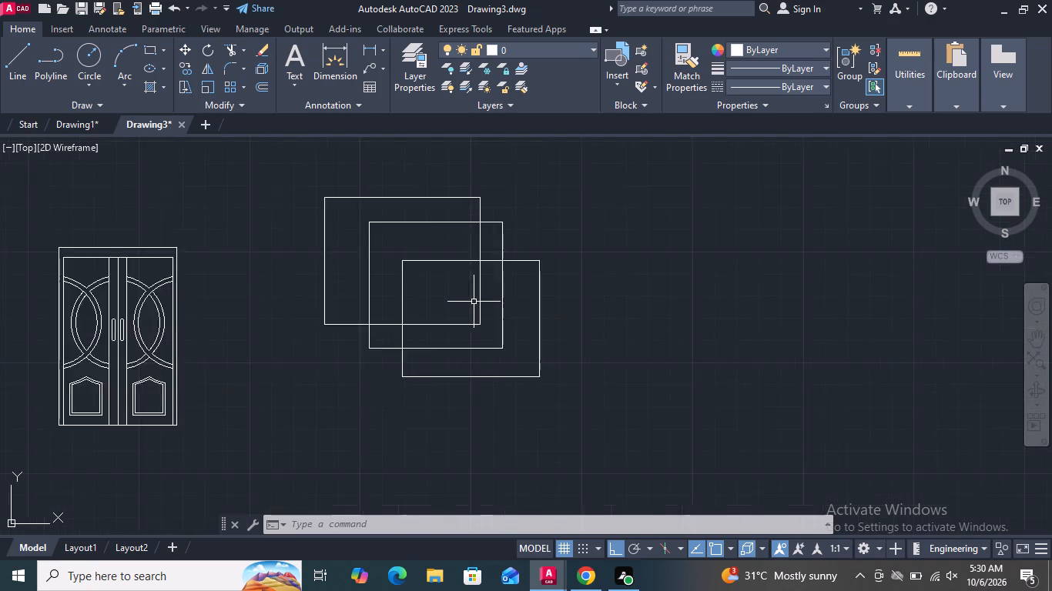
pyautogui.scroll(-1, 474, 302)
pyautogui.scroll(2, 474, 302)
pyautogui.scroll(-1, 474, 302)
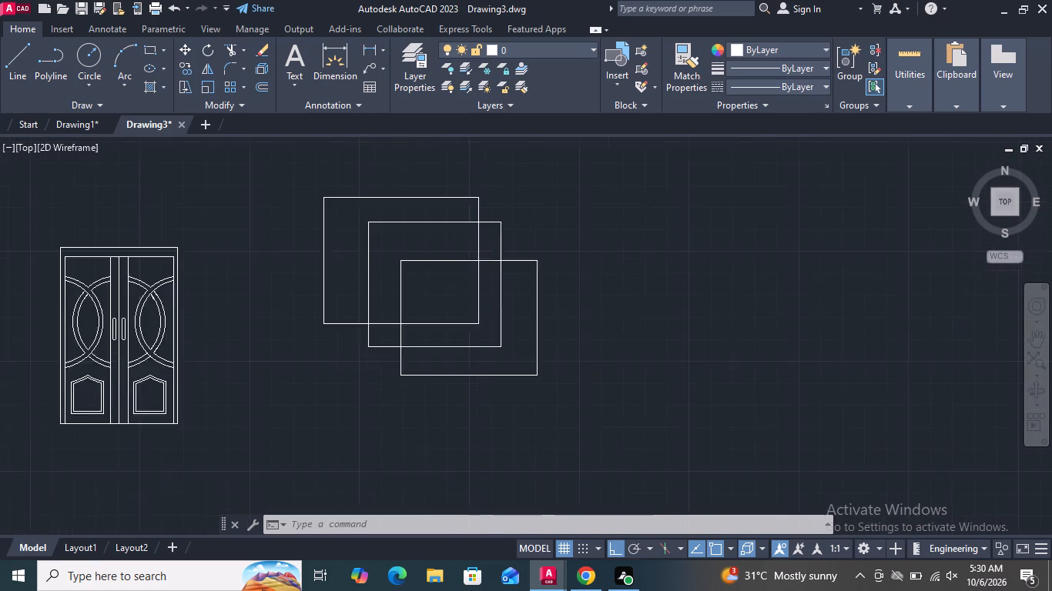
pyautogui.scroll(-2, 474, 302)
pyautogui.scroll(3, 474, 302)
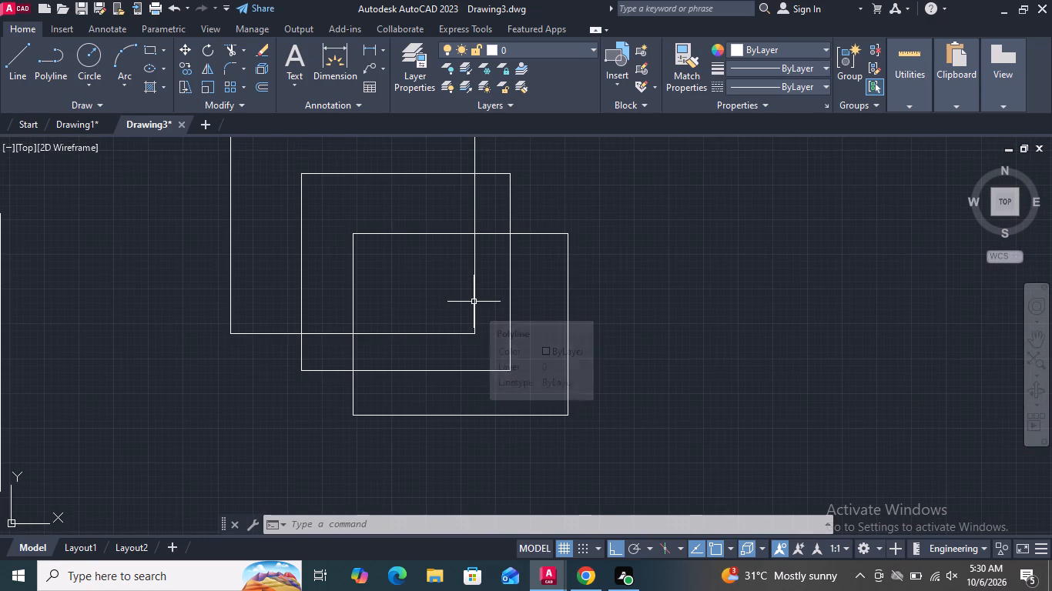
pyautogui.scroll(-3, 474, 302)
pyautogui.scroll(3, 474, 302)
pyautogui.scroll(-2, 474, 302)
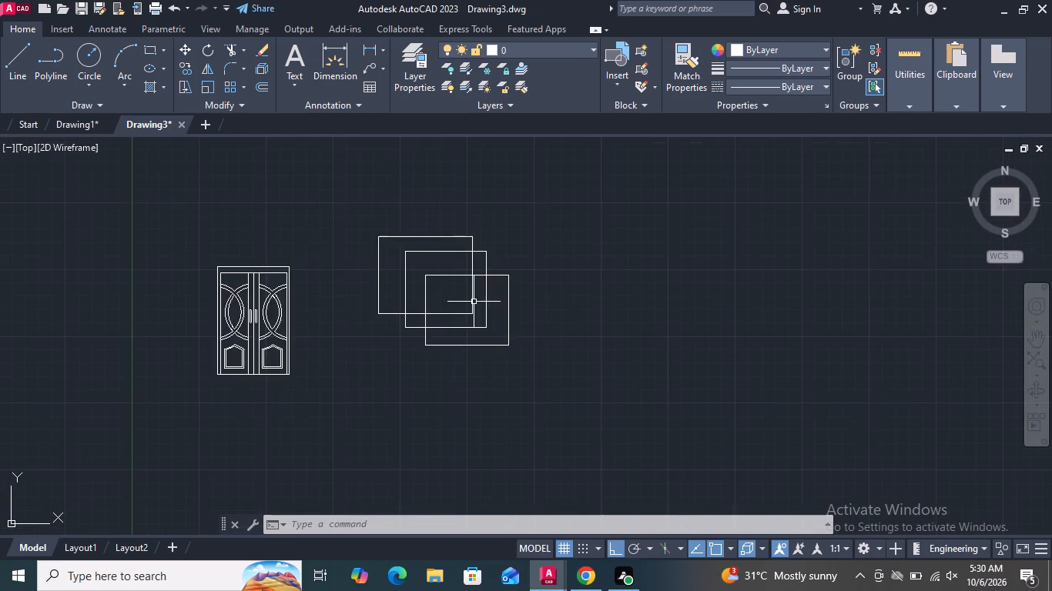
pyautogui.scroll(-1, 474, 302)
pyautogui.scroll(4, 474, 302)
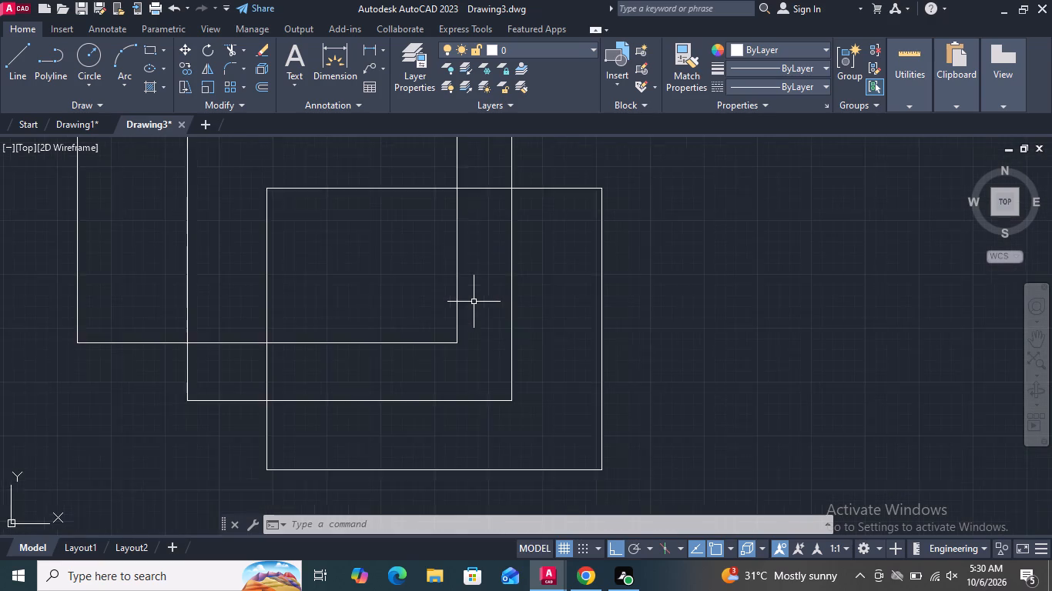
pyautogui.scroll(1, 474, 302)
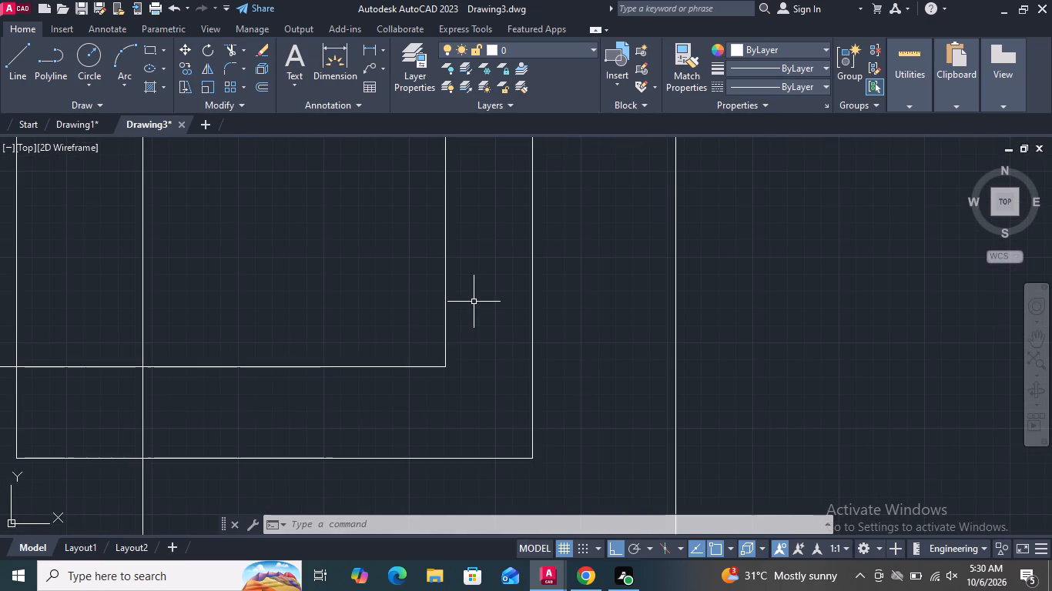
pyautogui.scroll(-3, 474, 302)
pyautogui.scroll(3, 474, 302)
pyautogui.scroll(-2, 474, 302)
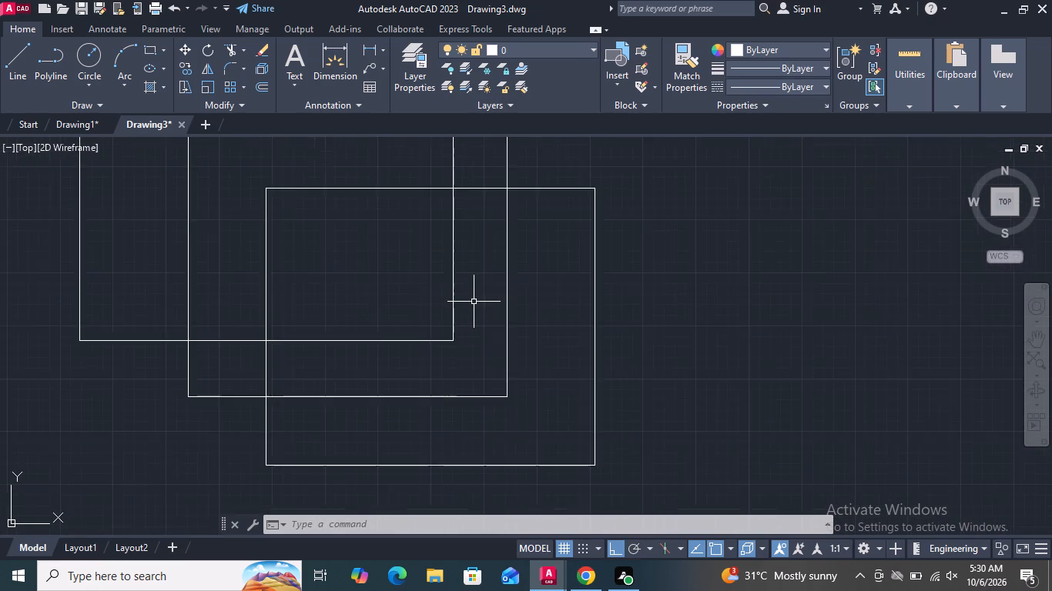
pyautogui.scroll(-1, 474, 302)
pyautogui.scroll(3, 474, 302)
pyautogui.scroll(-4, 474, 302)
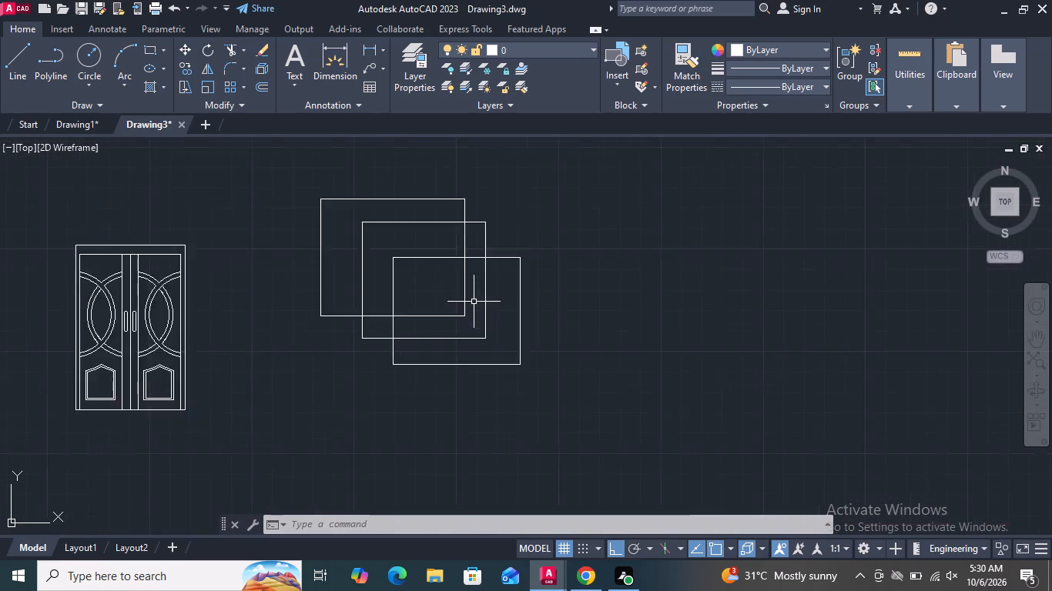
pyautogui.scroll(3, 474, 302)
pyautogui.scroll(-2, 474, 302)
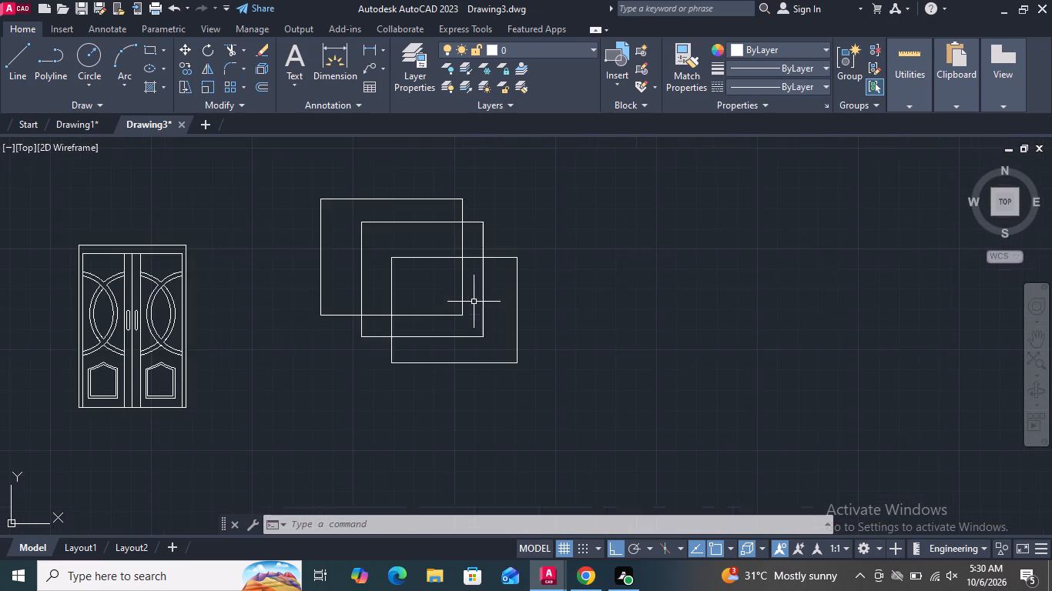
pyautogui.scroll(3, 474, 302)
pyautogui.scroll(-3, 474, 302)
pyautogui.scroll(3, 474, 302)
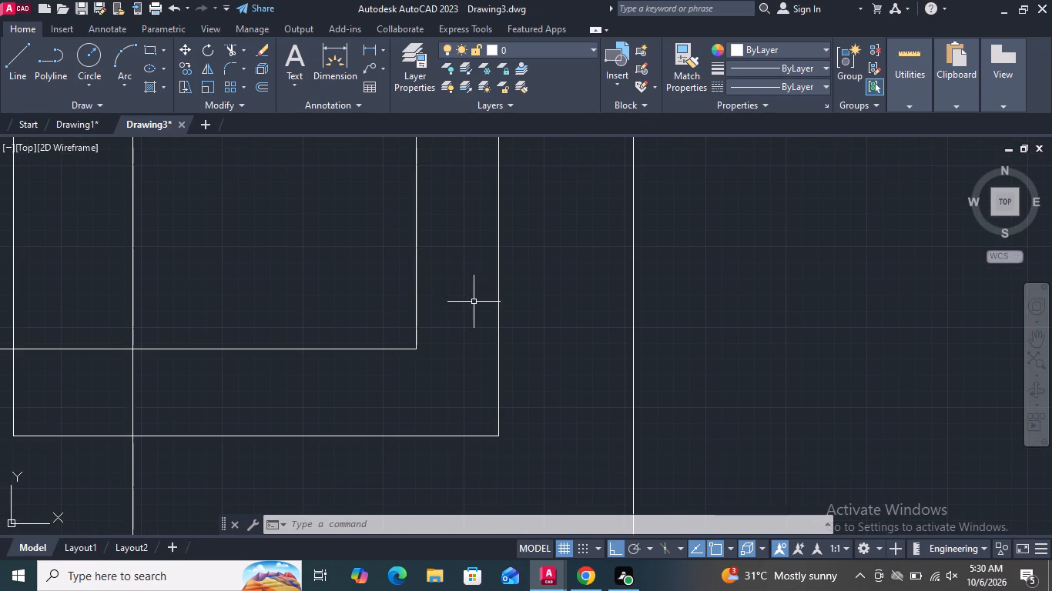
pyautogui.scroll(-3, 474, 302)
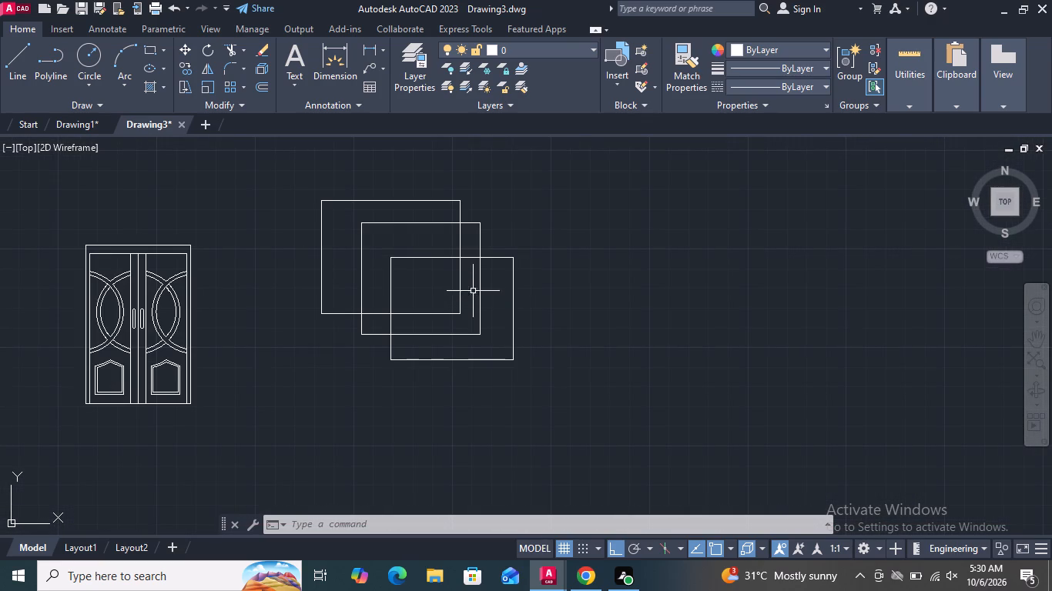
# Draw two rectangles in the central overlap: from the lower rectangle's upper-left corner to an inner point, and onward to the upper rectangle's lower-right corner.
pyautogui.click(150, 47)
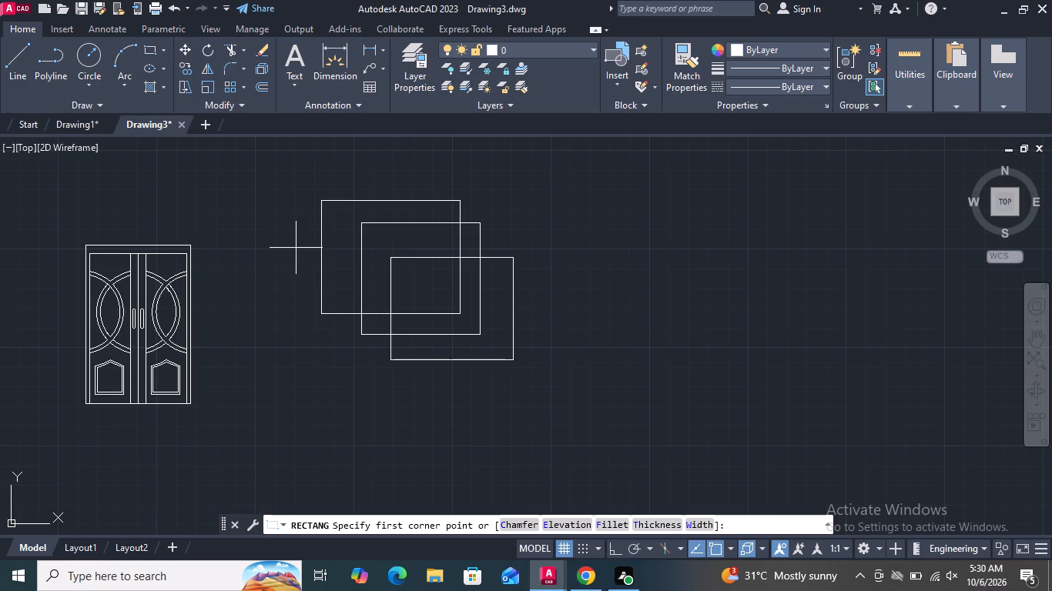
pyautogui.click(393, 257)
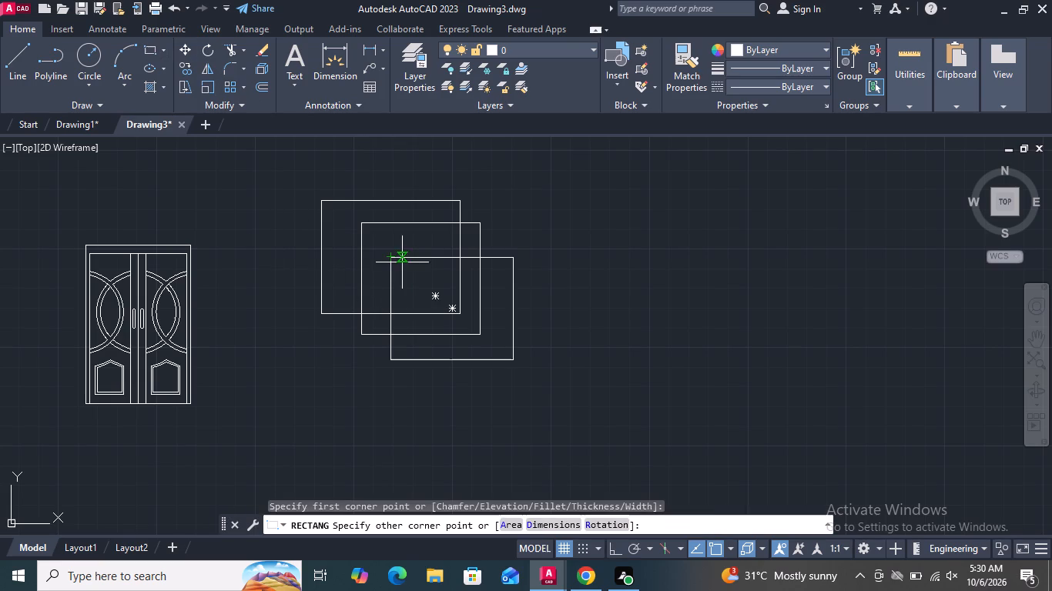
pyautogui.click(437, 299)
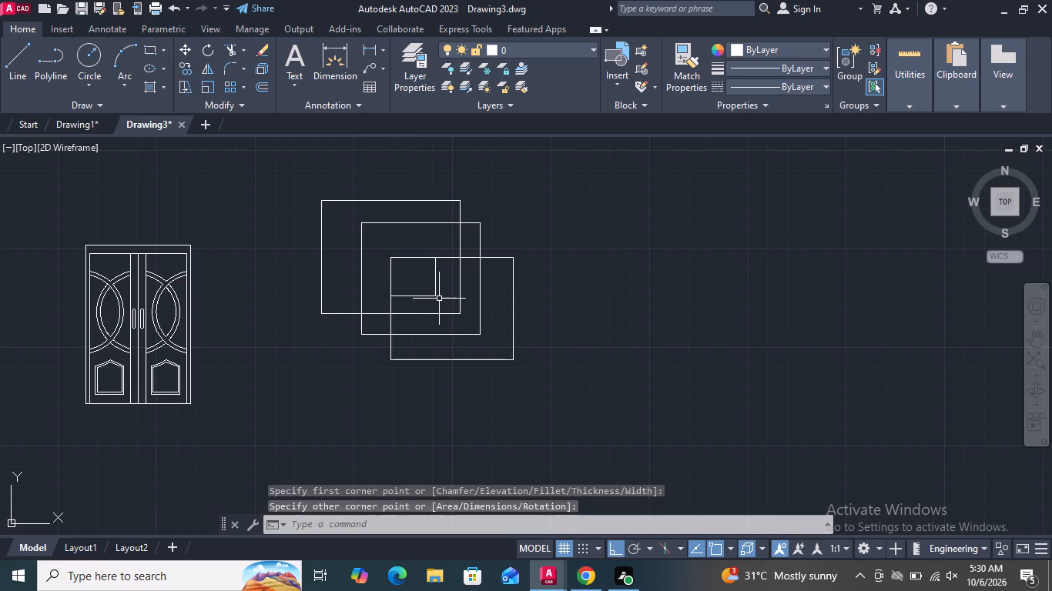
pyautogui.click(147, 48)
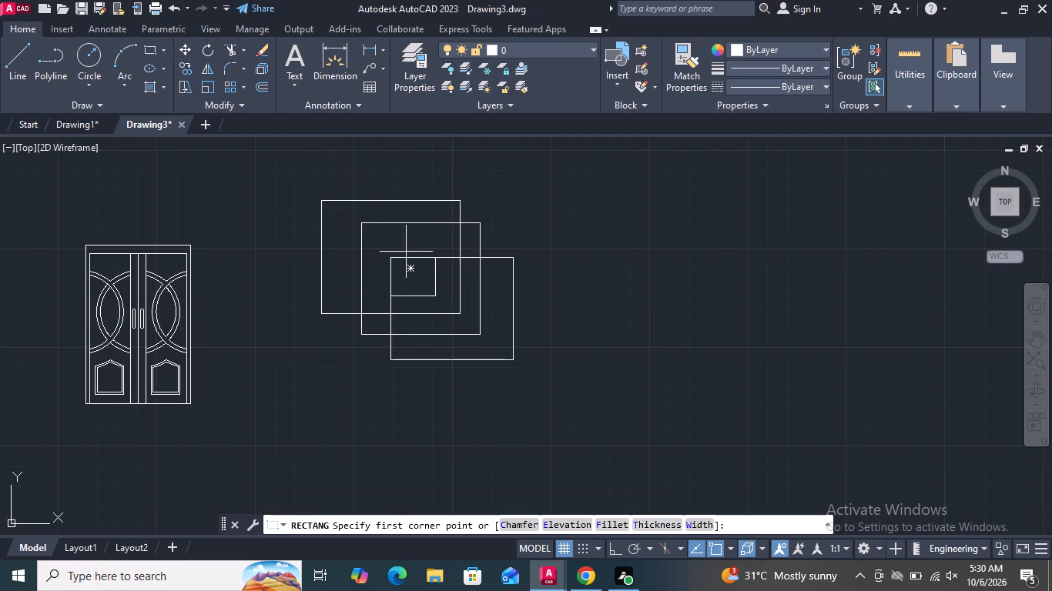
pyautogui.click(434, 295)
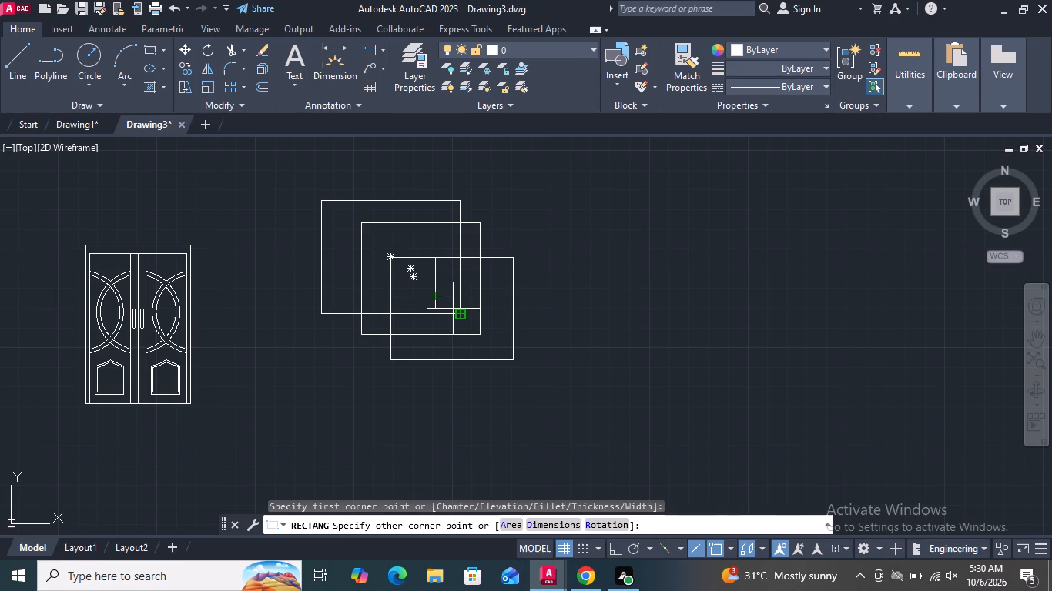
pyautogui.click(453, 308)
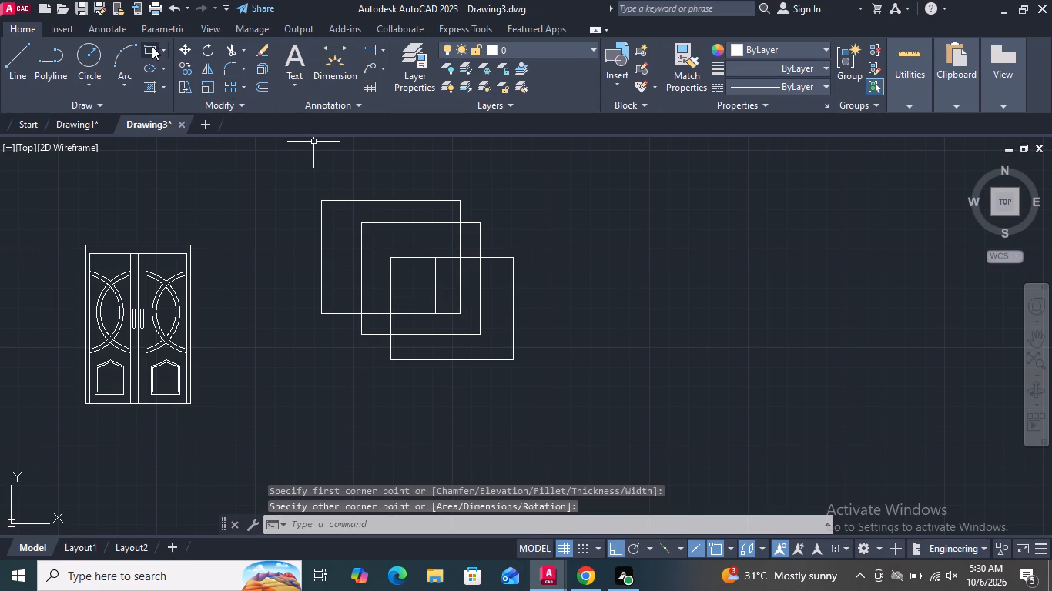
# Draw a small rectangle from the inner upper-left rectangle's centre to its upper-left corner, and another joining the centres of the two diagonal corner rectangles.
pyautogui.click(152, 46)
pyautogui.click(409, 273)
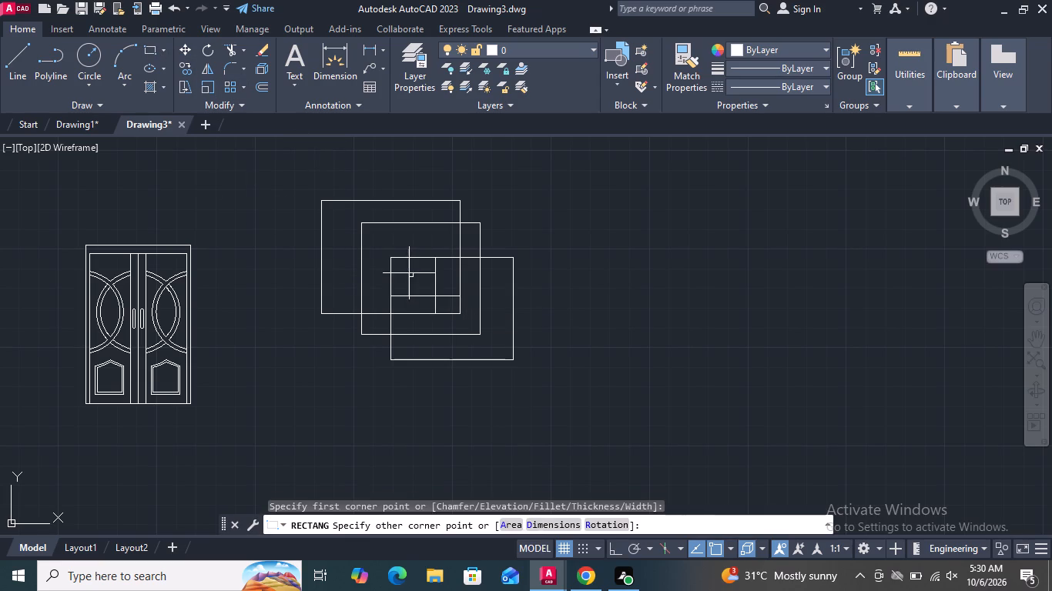
pyautogui.click(390, 258)
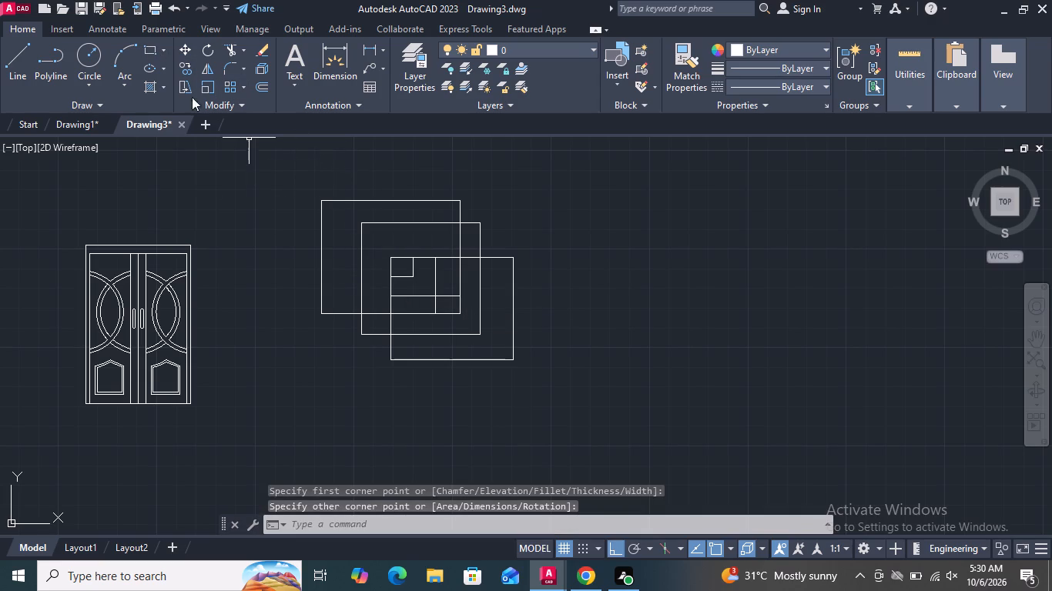
pyautogui.click(150, 42)
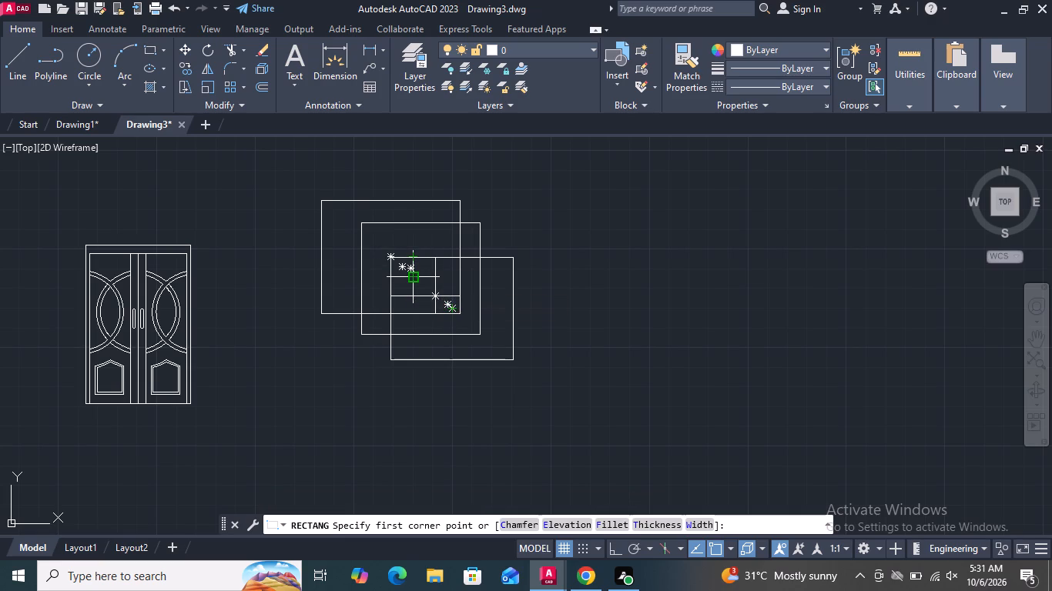
pyautogui.click(404, 269)
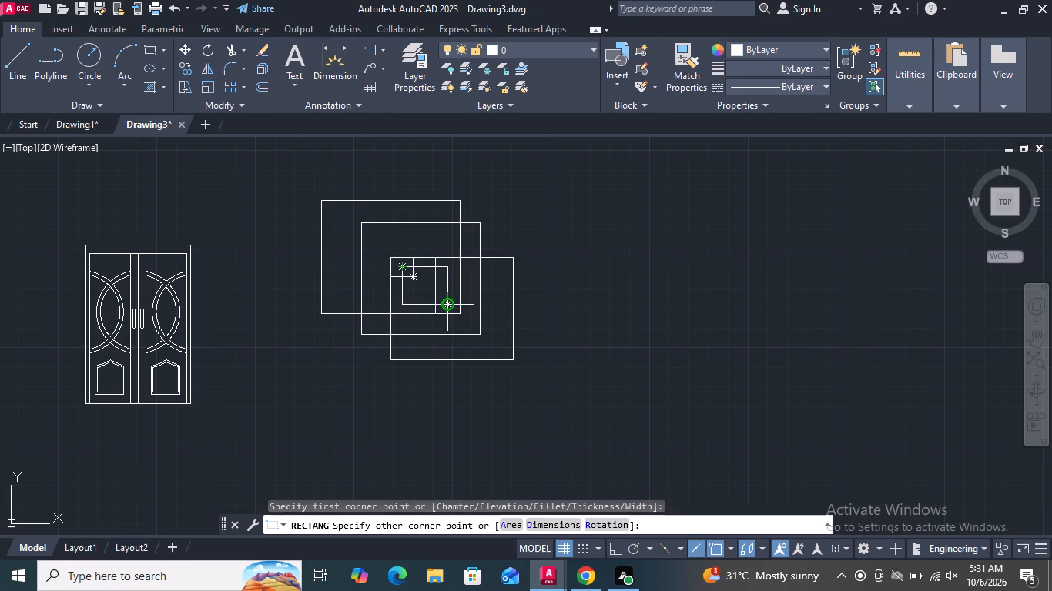
pyautogui.click(445, 306)
# Draw two small rectangles: from the newest rectangle's centre to the inner crossing at its lower right, and from that centre to the small upper-left rectangle's corner.
pyautogui.scroll(1, 452, 302)
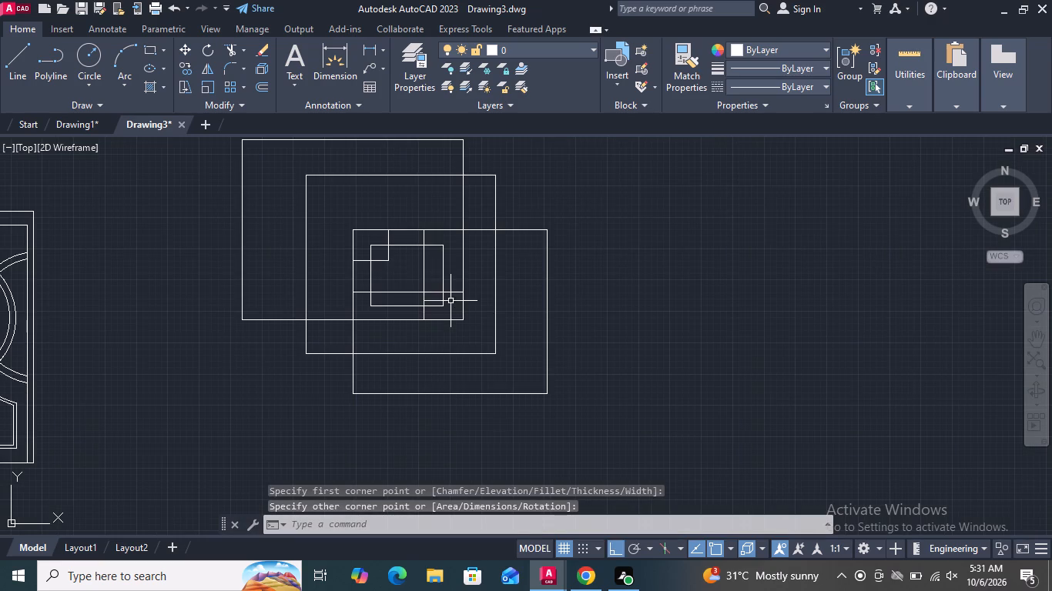
pyautogui.click(149, 49)
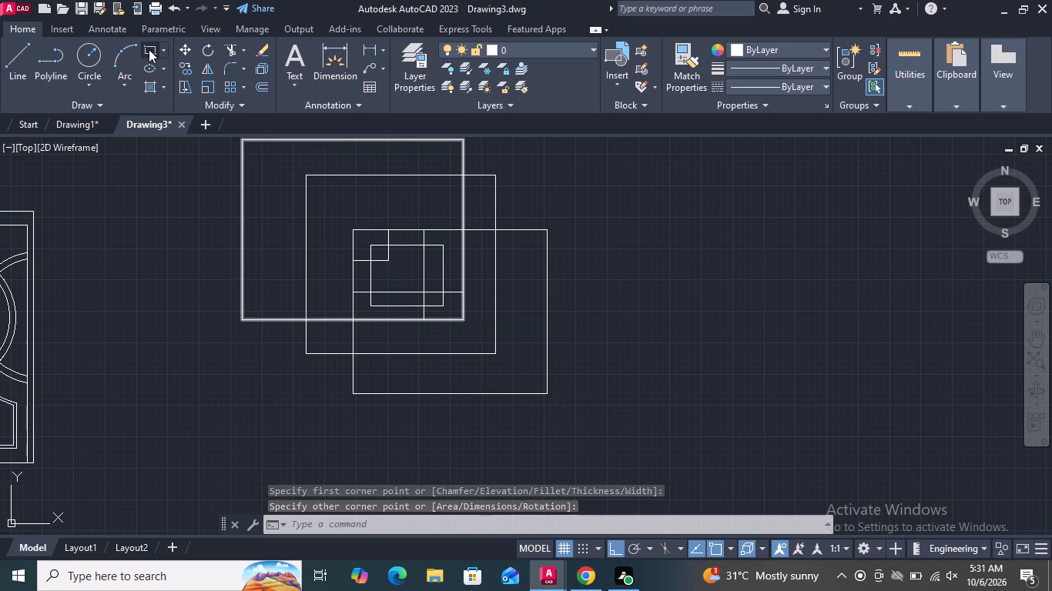
pyautogui.click(407, 272)
pyautogui.click(426, 291)
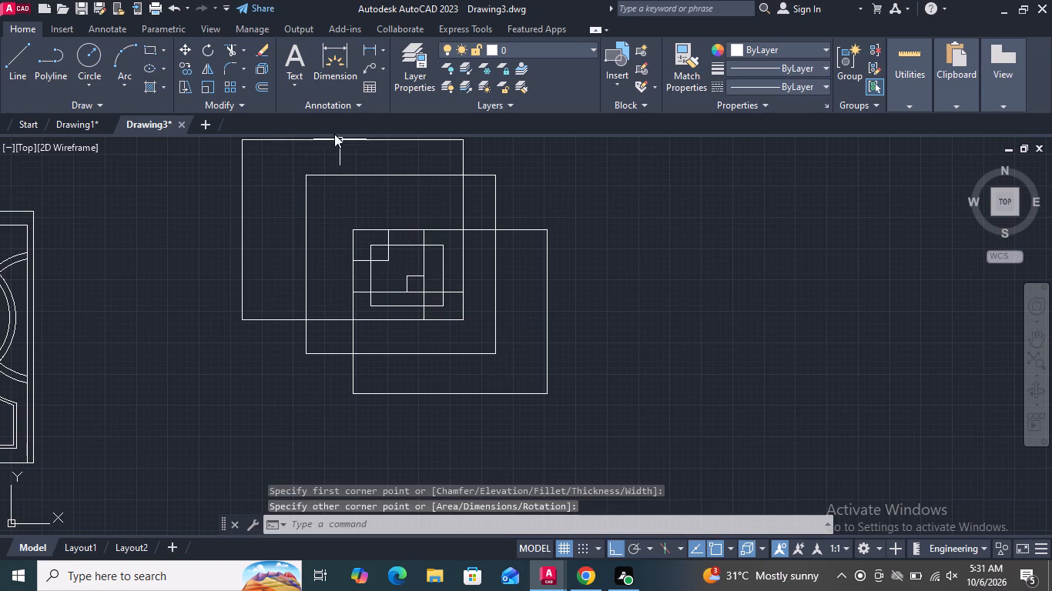
pyautogui.click(152, 45)
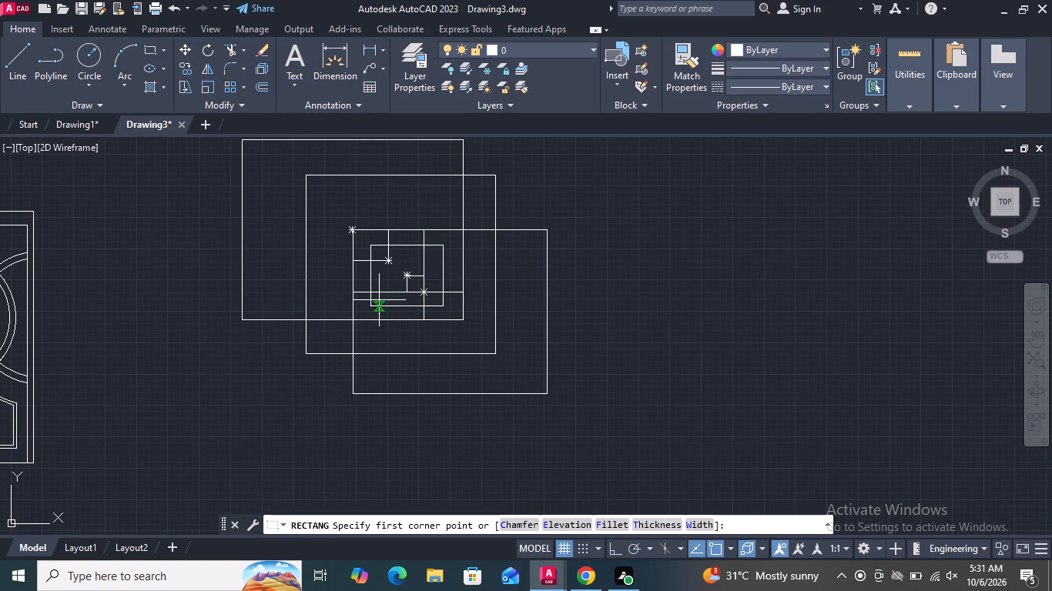
pyautogui.click(387, 258)
pyautogui.click(404, 275)
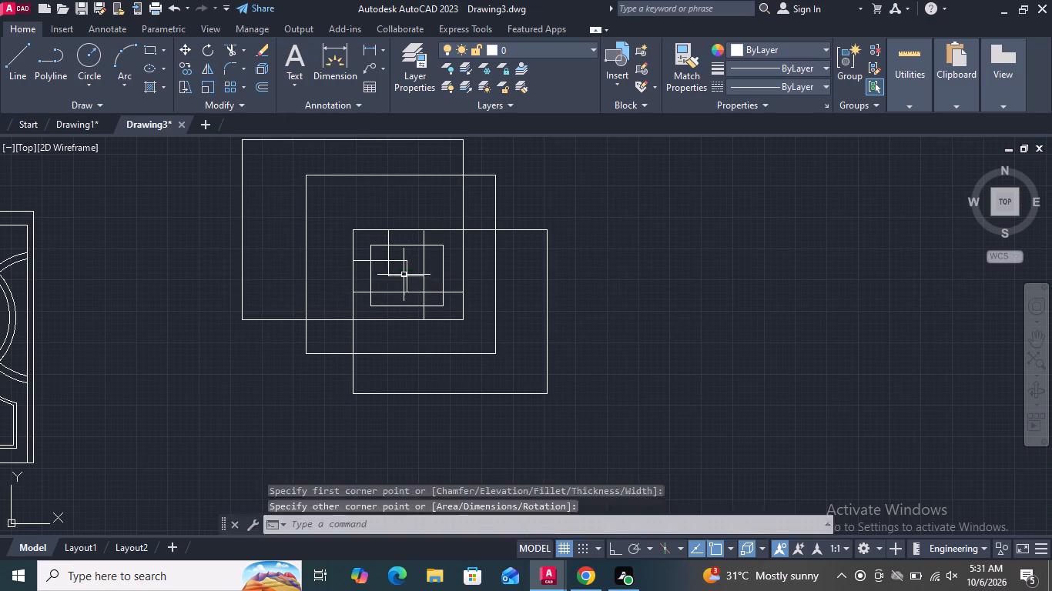
# Draw three concentric circles centred on the smallest rectangle, with radii of about 0.95", 2.81" and 4.73".
pyautogui.click(99, 58)
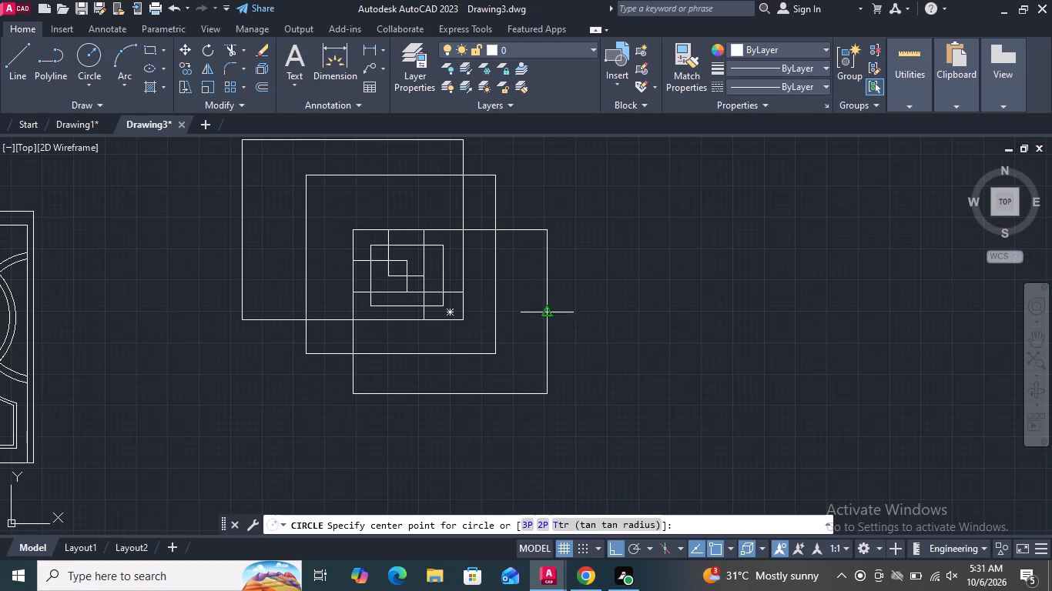
pyautogui.click(394, 269)
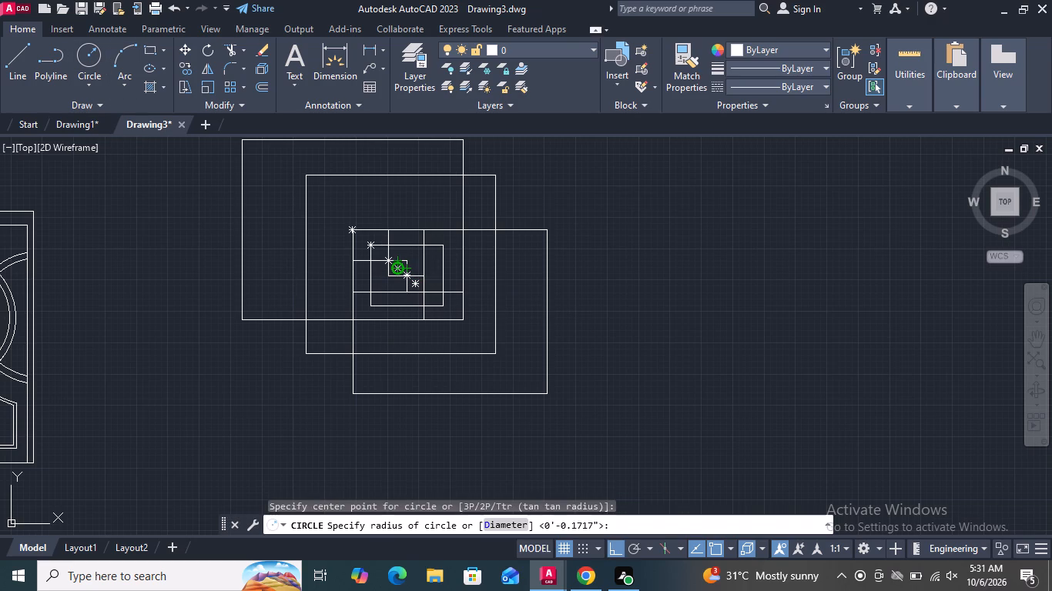
pyautogui.click(404, 274)
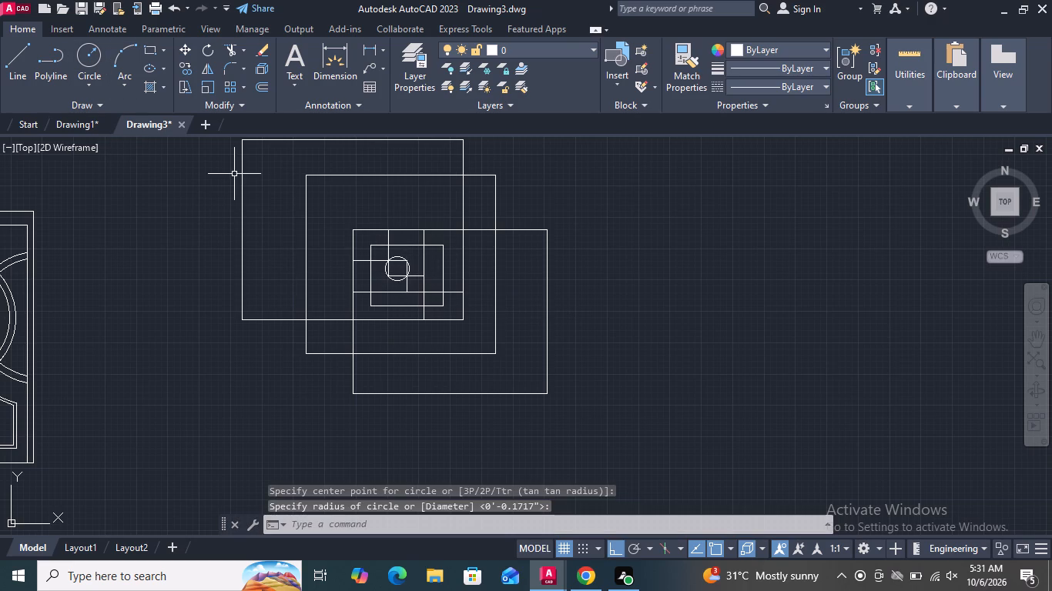
pyautogui.click(92, 64)
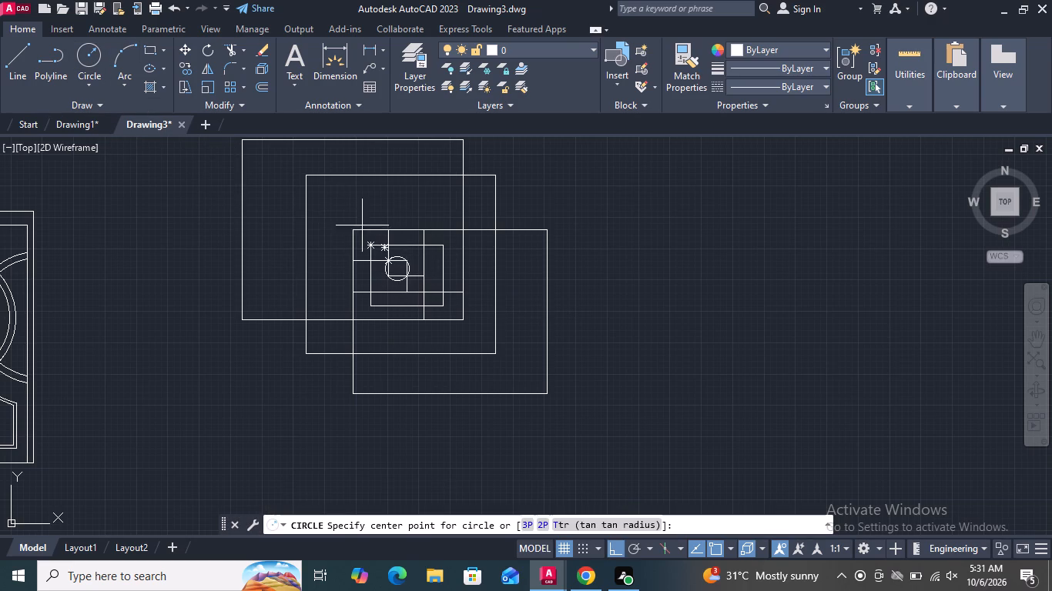
pyautogui.click(398, 269)
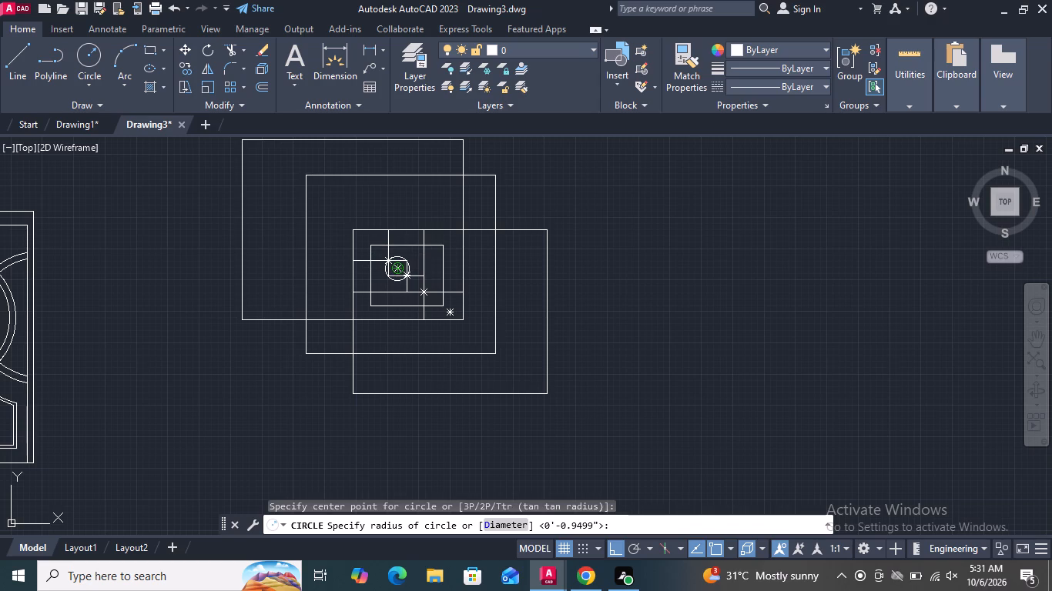
pyautogui.click(427, 297)
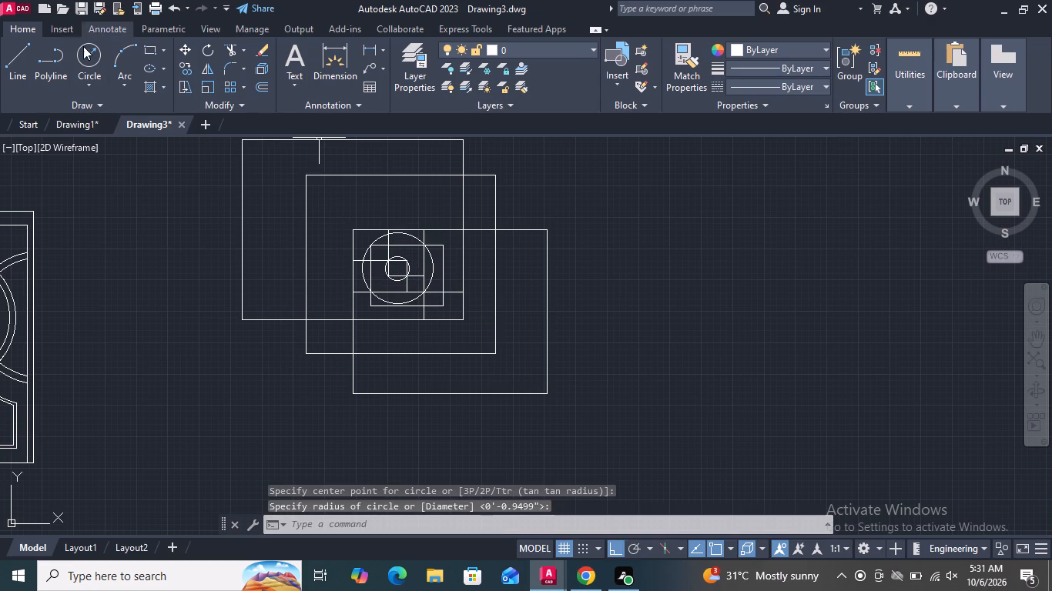
pyautogui.click(82, 57)
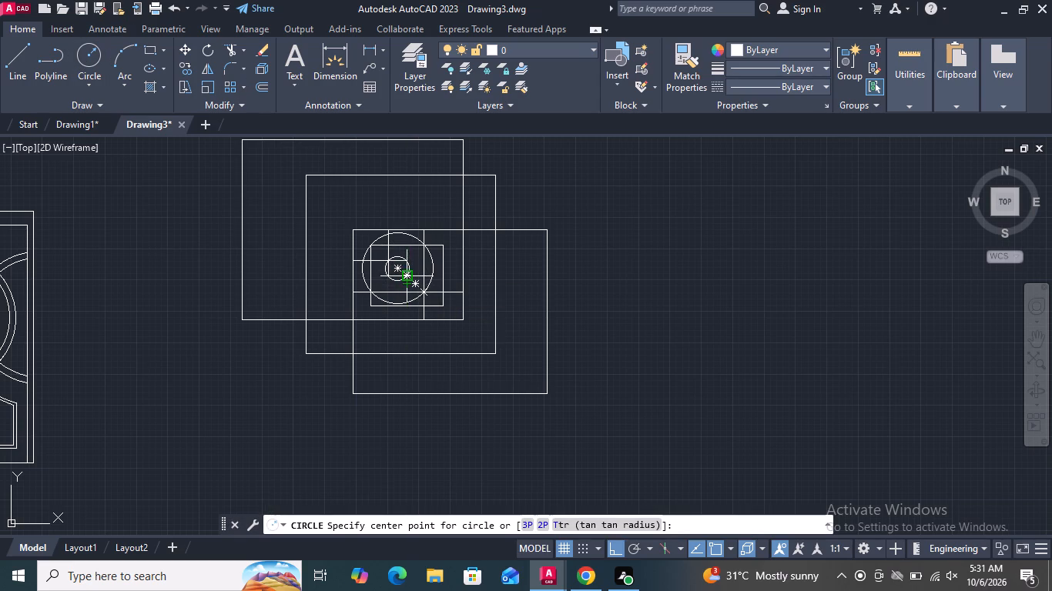
pyautogui.click(399, 266)
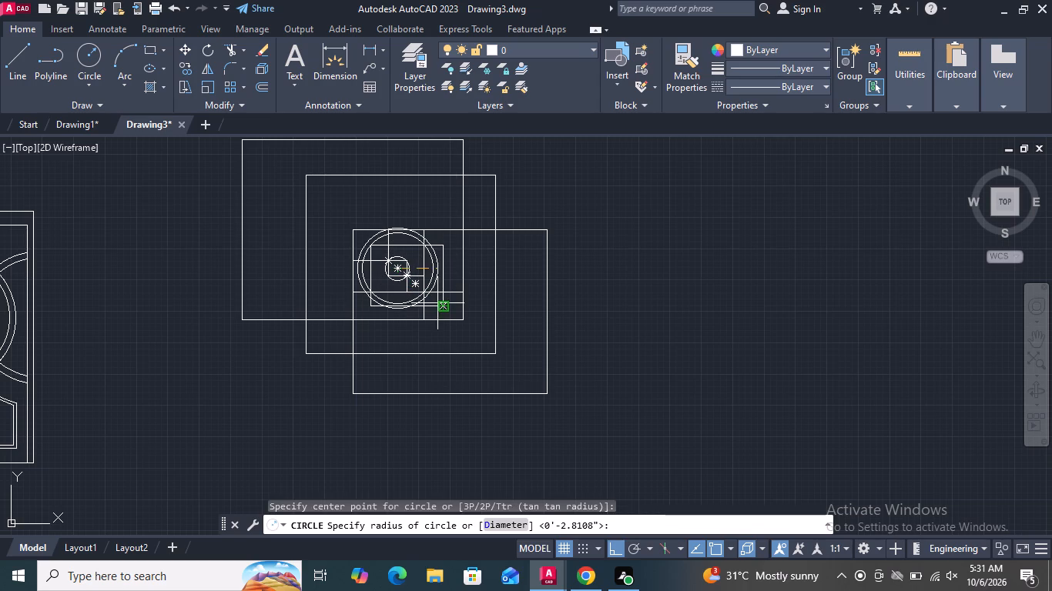
pyautogui.click(444, 306)
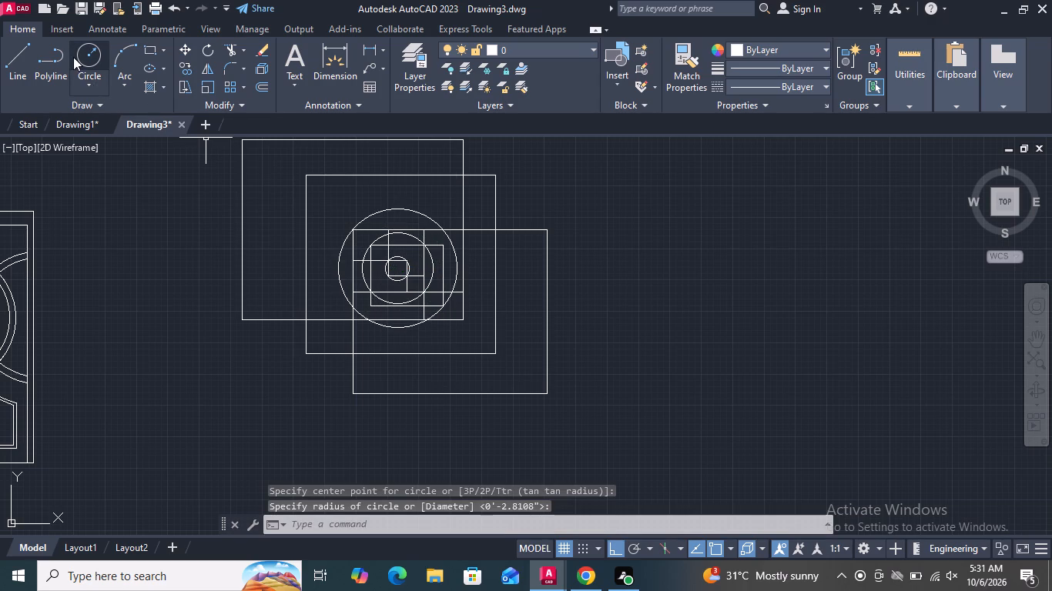
# Draw two larger circles around the others: one about 10.33" in radius through the middle rectangle's lower-right corner, one through the lowest rectangle's lower-right corner.
pyautogui.click(73, 55)
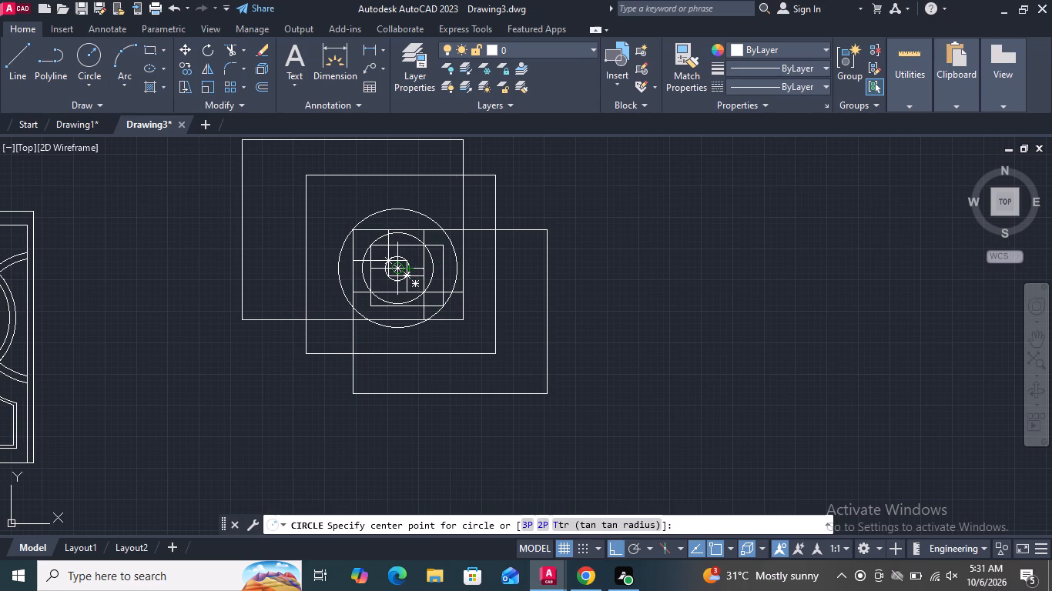
pyautogui.click(394, 266)
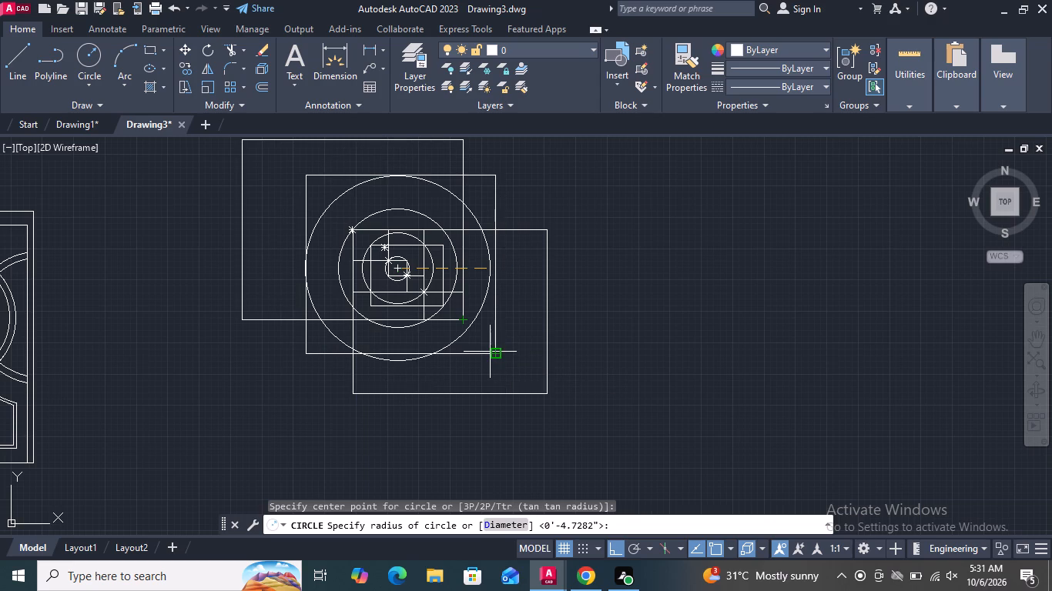
pyautogui.click(492, 349)
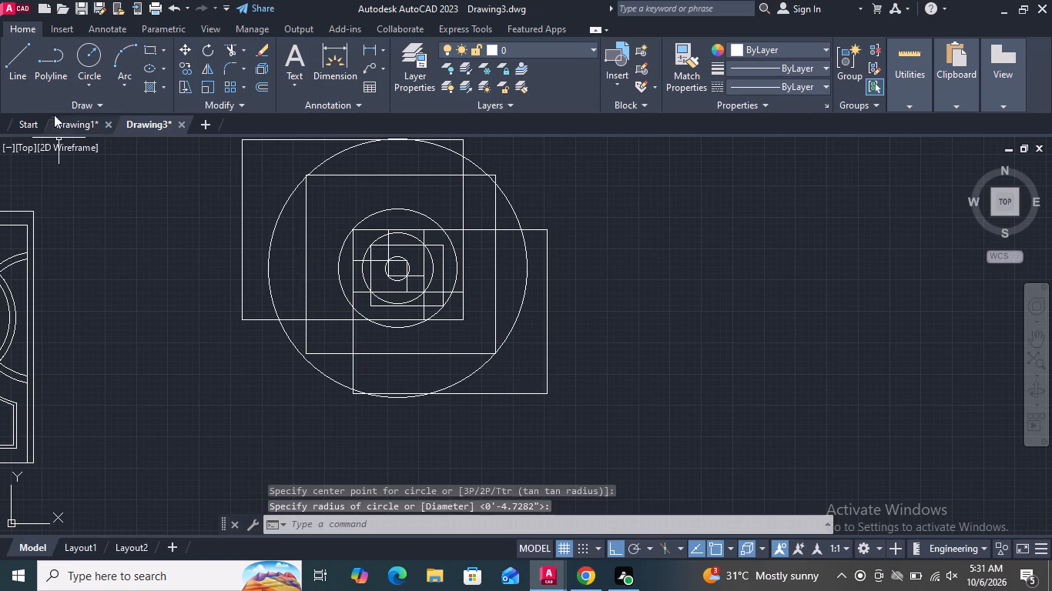
pyautogui.click(82, 52)
pyautogui.scroll(-1, 481, 393)
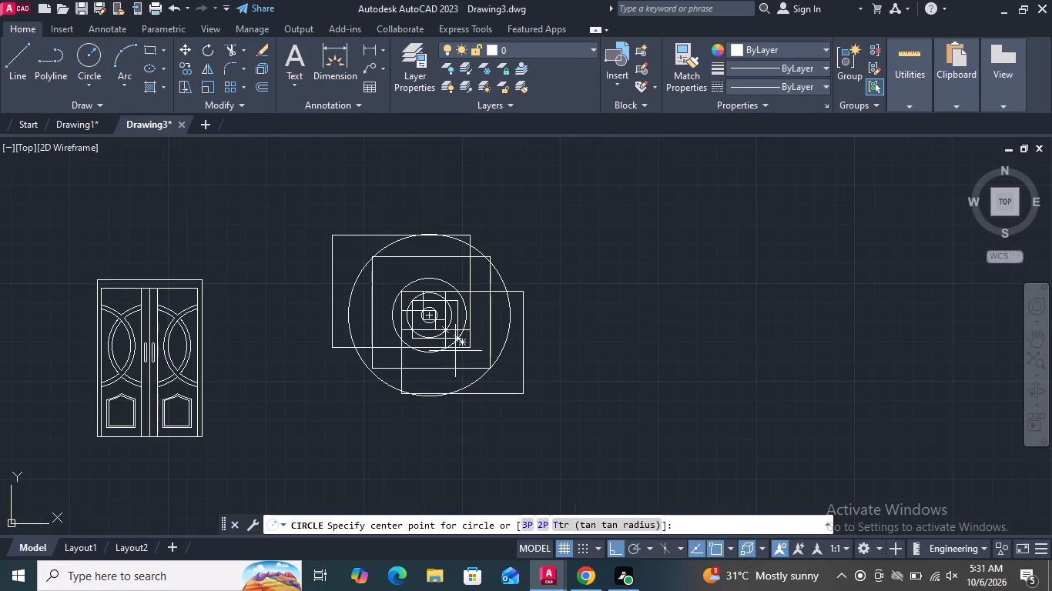
pyautogui.click(428, 310)
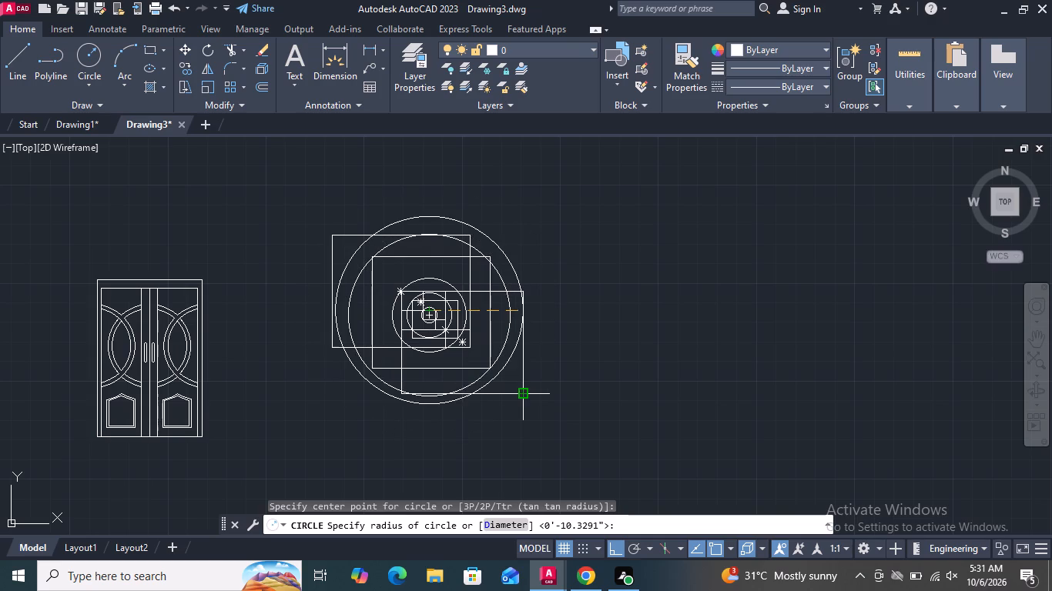
pyautogui.click(521, 395)
# Trim the second-largest circle's right and left arcs and the middle circle's right and upper arcs where they cross the rectangles.
pyautogui.scroll(-1, 583, 399)
pyautogui.moveTo(583, 397); pyautogui.dragTo(441, 341, button='middle')
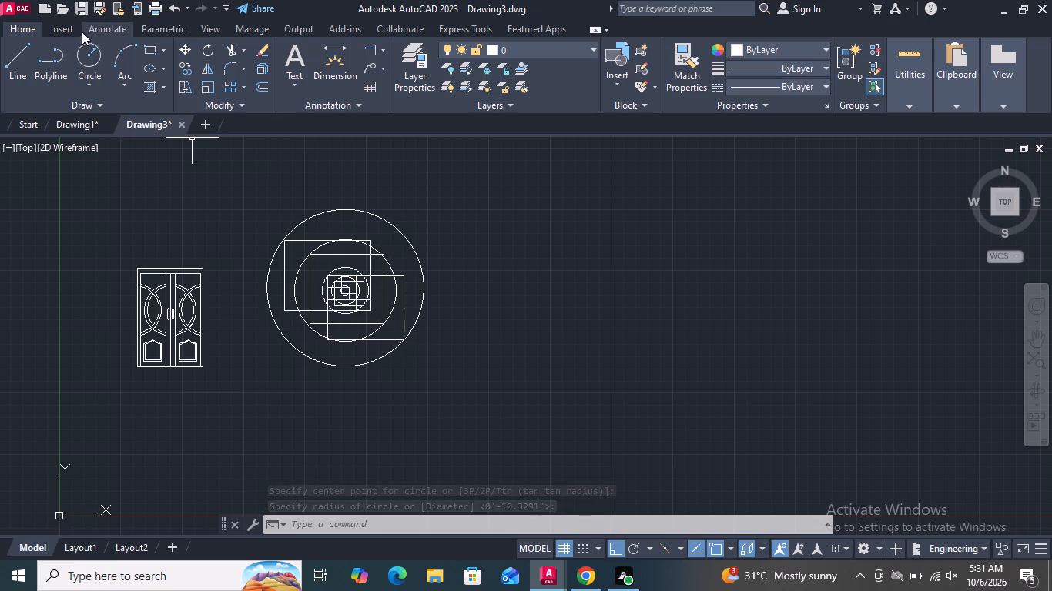
pyautogui.click(228, 45)
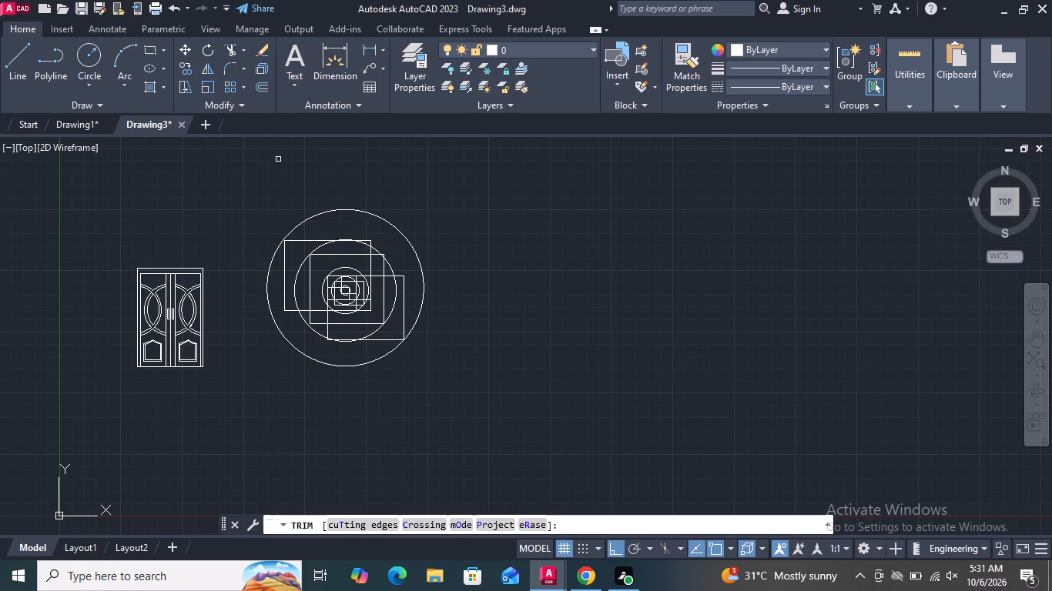
pyautogui.click(301, 222)
pyautogui.click(301, 226)
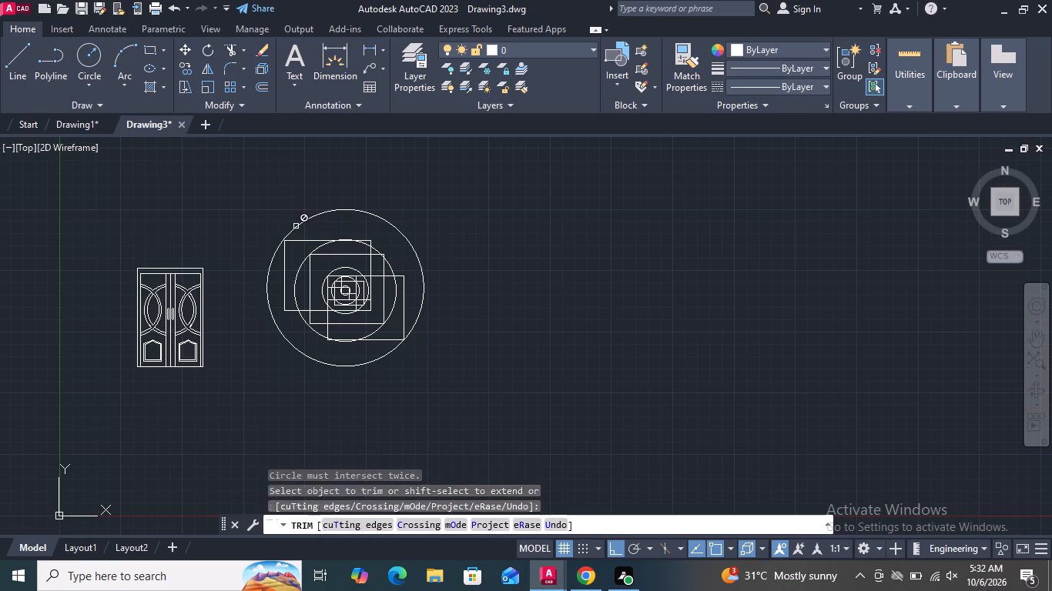
pyautogui.click(296, 225)
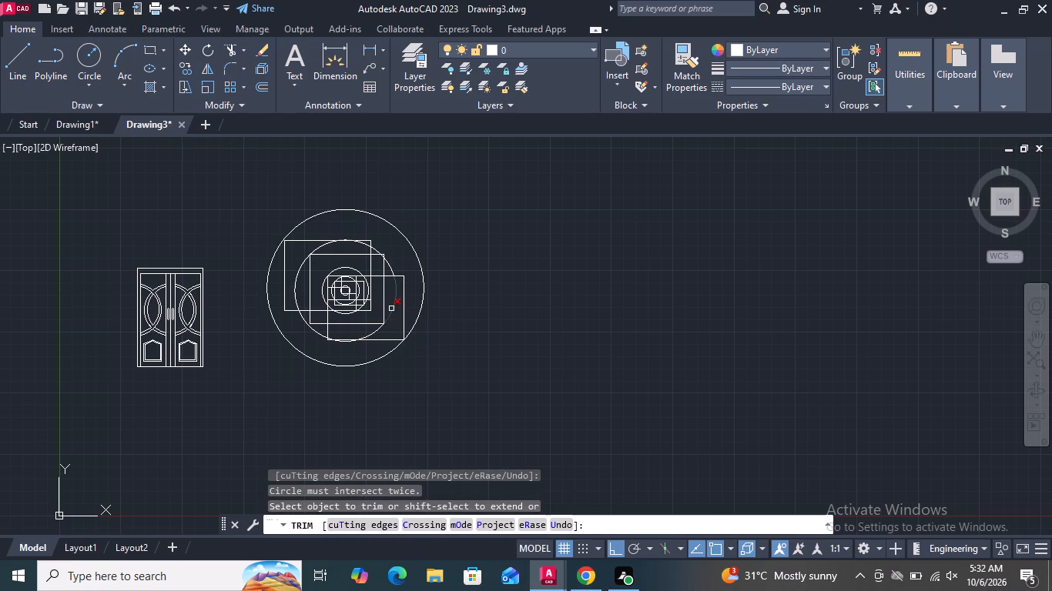
pyautogui.click(391, 308)
pyautogui.click(367, 285)
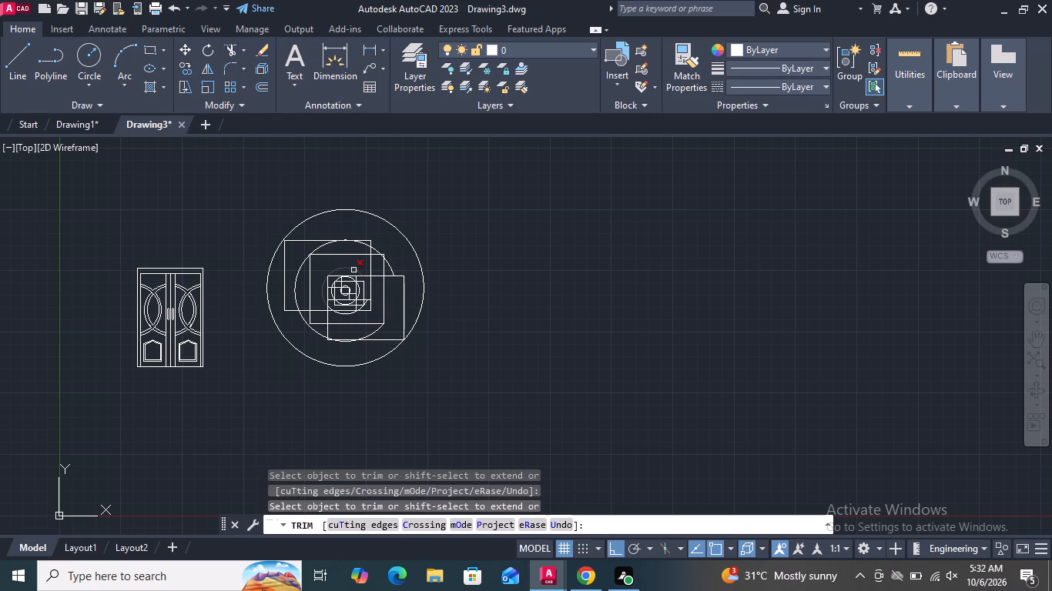
pyautogui.click(353, 270)
pyautogui.click(303, 264)
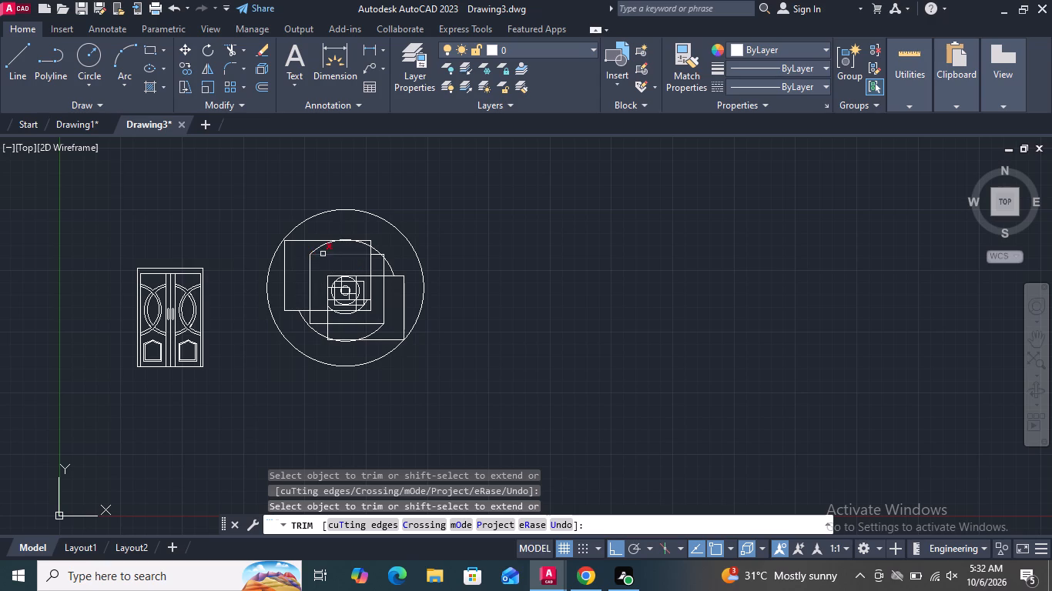
# Trim the second-largest circle's remaining upper arcs, plus parts of the upper-left rectangle's top and right edges.
pyautogui.click(317, 247)
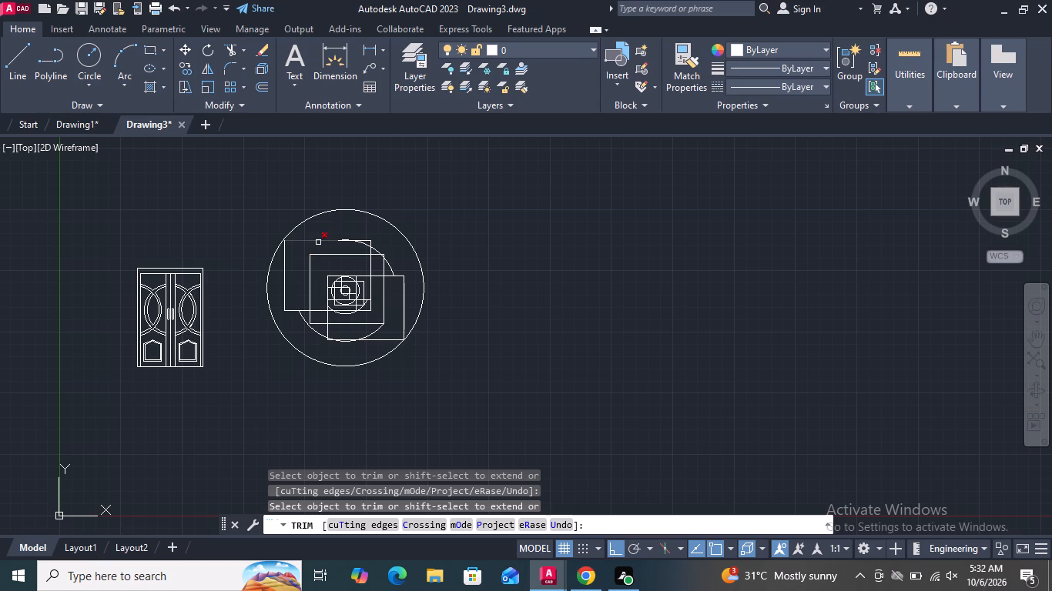
pyautogui.click(318, 242)
pyautogui.click(346, 241)
pyautogui.click(362, 245)
pyautogui.click(380, 251)
pyautogui.click(390, 267)
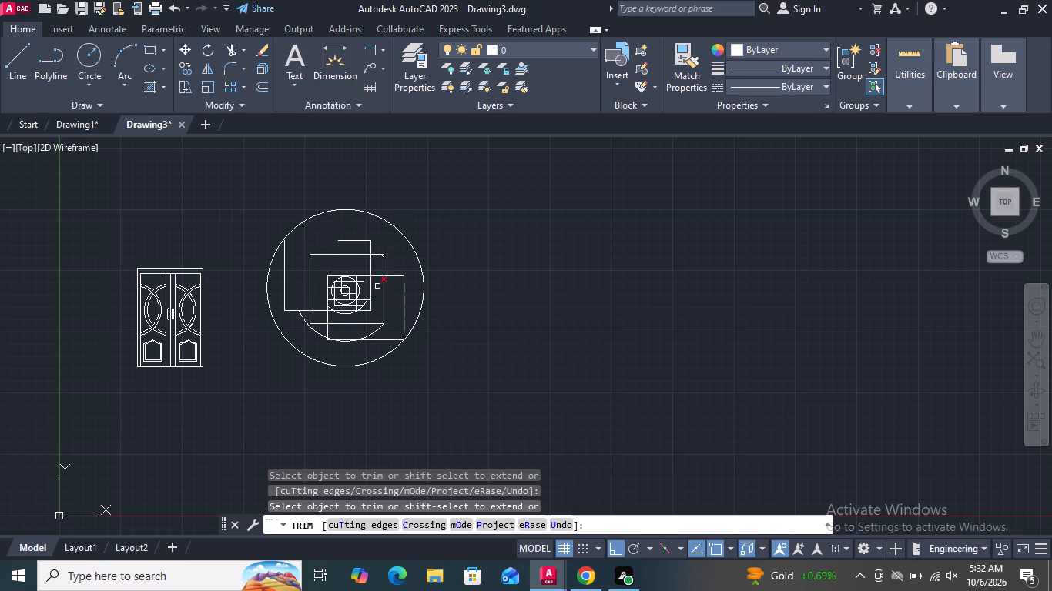
pyautogui.click(370, 245)
# Trim away the second-largest circle's remaining lower arcs around the lowest rectangle.
pyautogui.scroll(3, 355, 339)
pyautogui.click(328, 349)
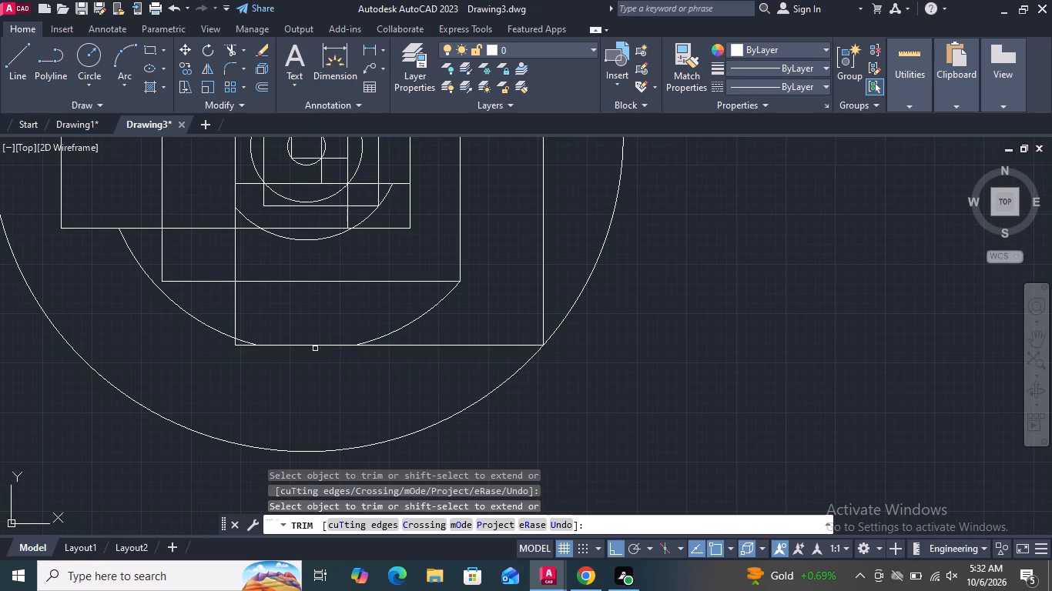
pyautogui.click(242, 340)
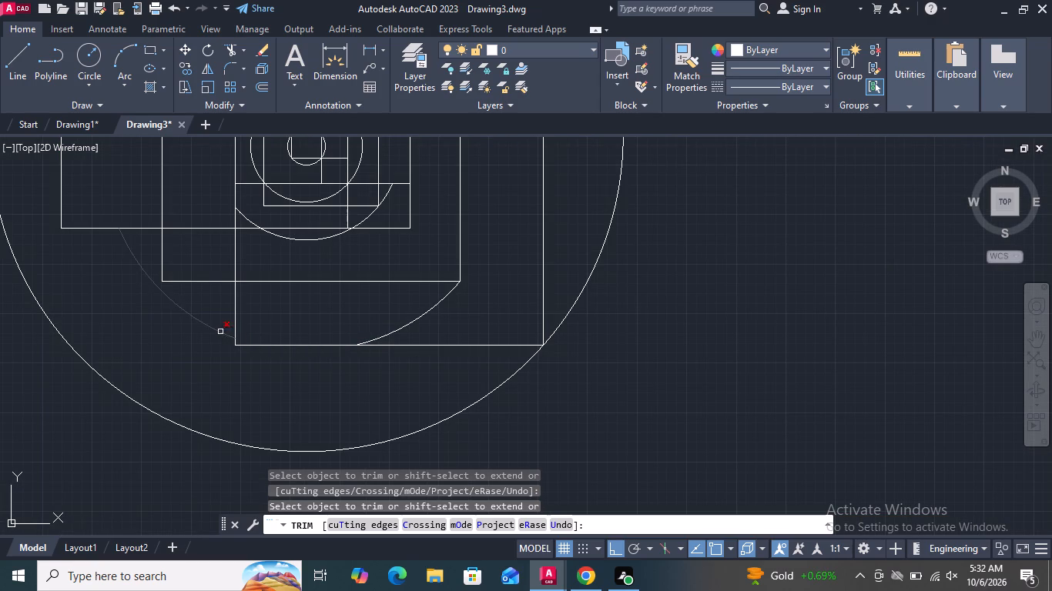
pyautogui.click(219, 331)
pyautogui.click(378, 338)
# Trim the lowest rectangle's lower-left and bottom edges, the middle rectangle's lower-left and bottom edges, and the upper-left rectangle's protruding bottom edge.
pyautogui.click(236, 319)
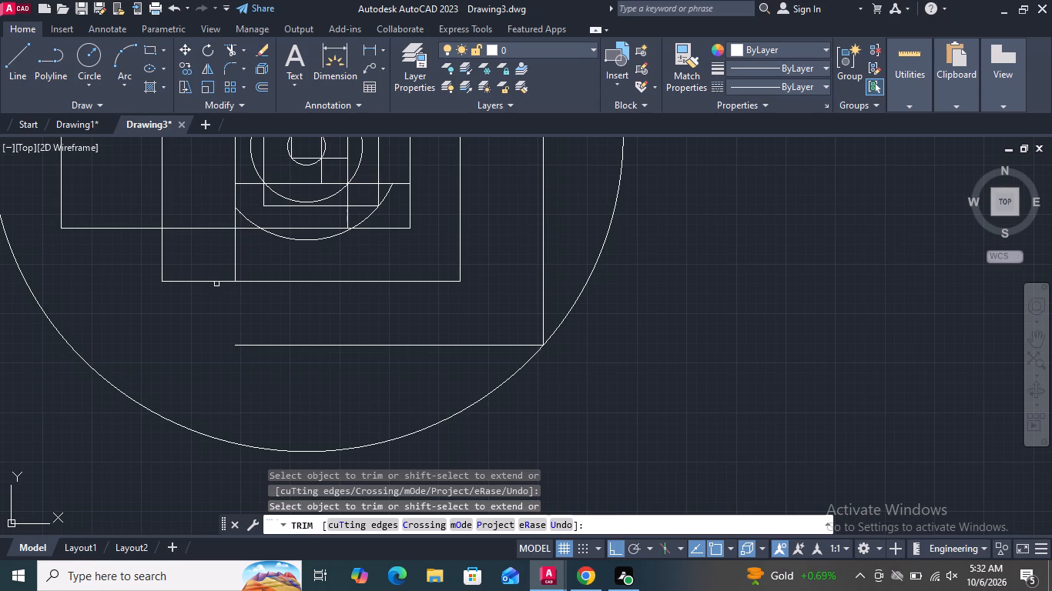
pyautogui.click(213, 279)
pyautogui.click(200, 229)
pyautogui.moveTo(150, 225); pyautogui.dragTo(142, 235)
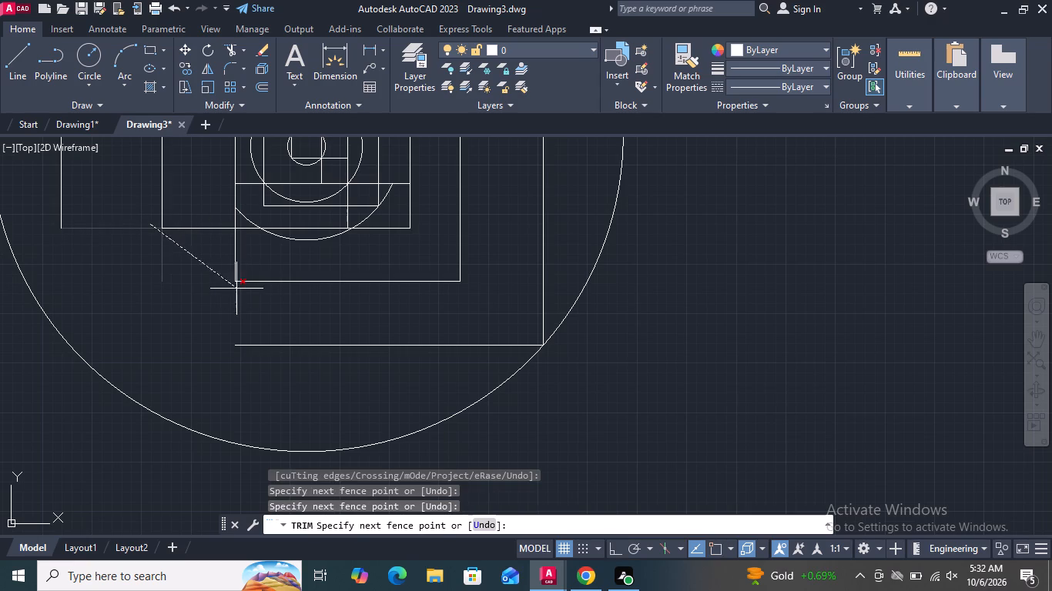
pyautogui.moveTo(236, 288); pyautogui.dragTo(245, 288)
pyautogui.moveTo(307, 278); pyautogui.dragTo(316, 356)
# Fence-trim the left edges of the upper-left and middle rectangles and the segments projecting above the lowest rectangle.
pyautogui.scroll(-1, 376, 372)
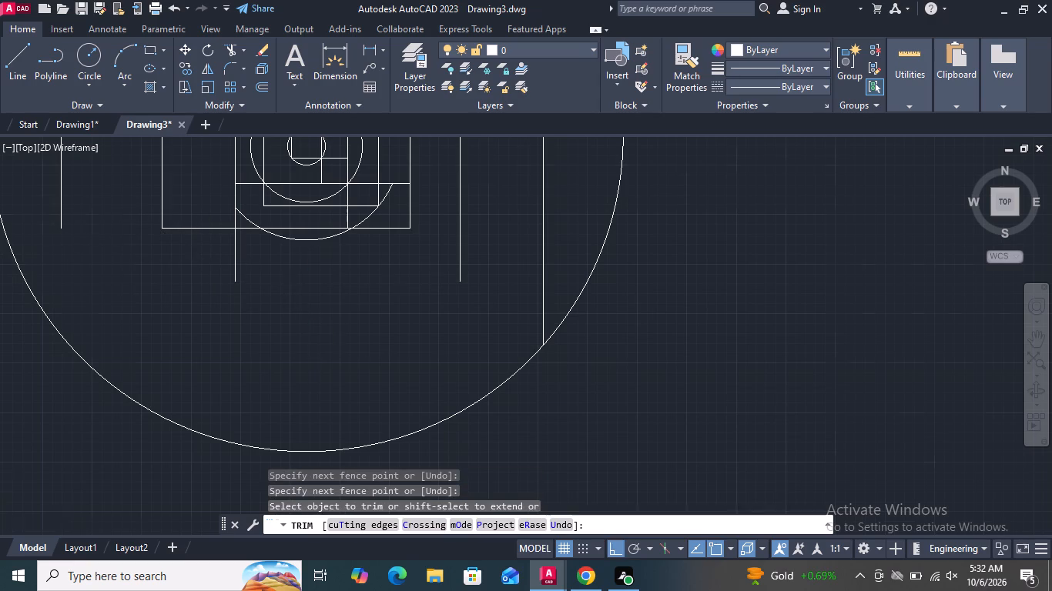
pyautogui.scroll(-1, 377, 372)
pyautogui.moveTo(243, 261); pyautogui.dragTo(307, 269)
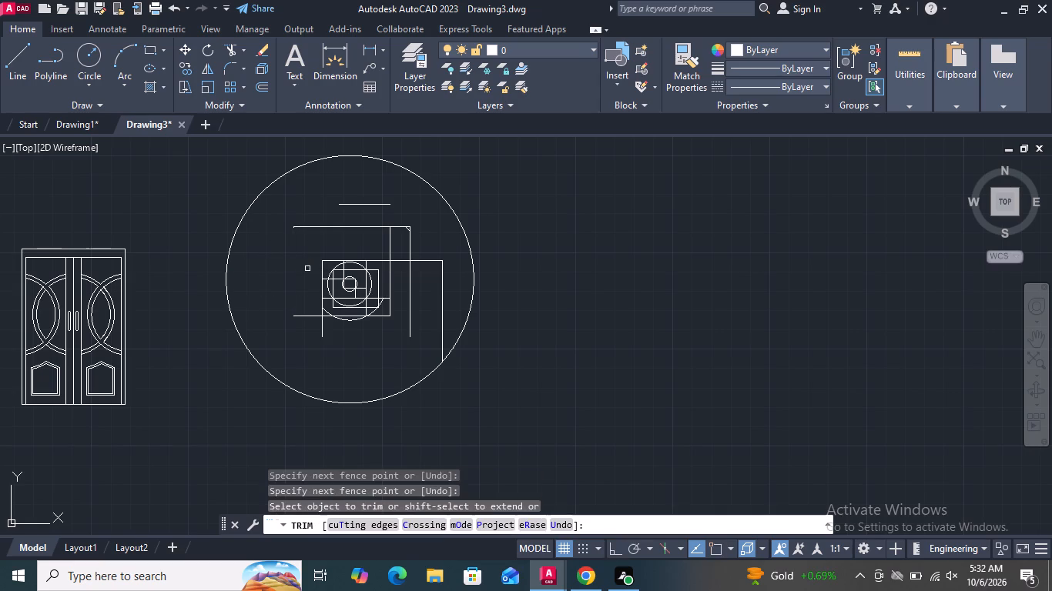
pyautogui.moveTo(375, 190); pyautogui.dragTo(390, 235)
pyautogui.moveTo(374, 236); pyautogui.dragTo(411, 236)
pyautogui.moveTo(407, 225); pyautogui.dragTo(403, 232)
# Trim away the middle rectangle's remaining top edge and the small leftover fragments at its two upper corners.
pyautogui.scroll(2, 414, 233)
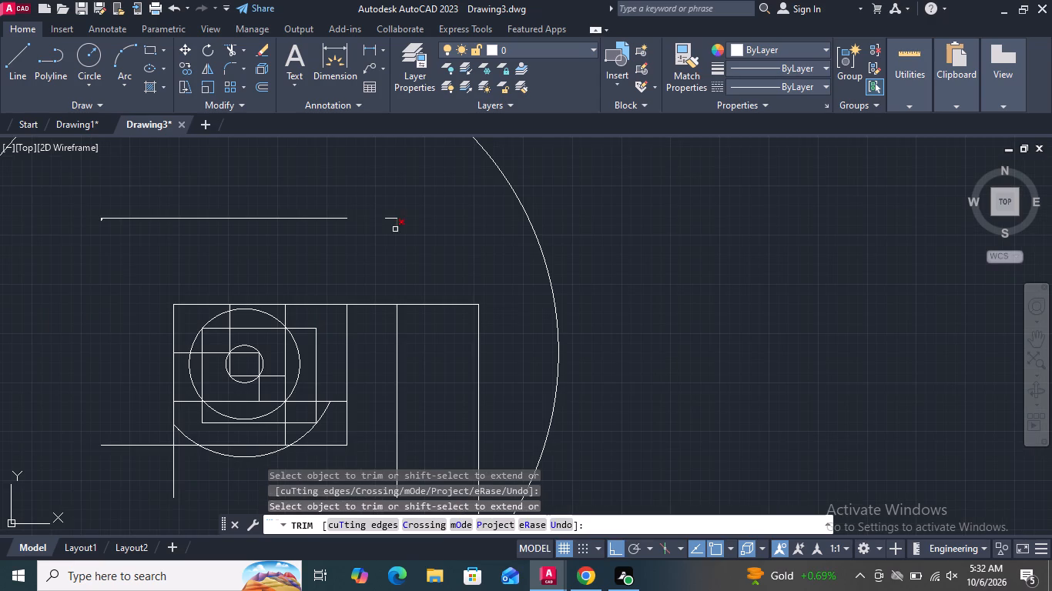
pyautogui.click(394, 226)
pyautogui.click(390, 219)
pyautogui.click(390, 218)
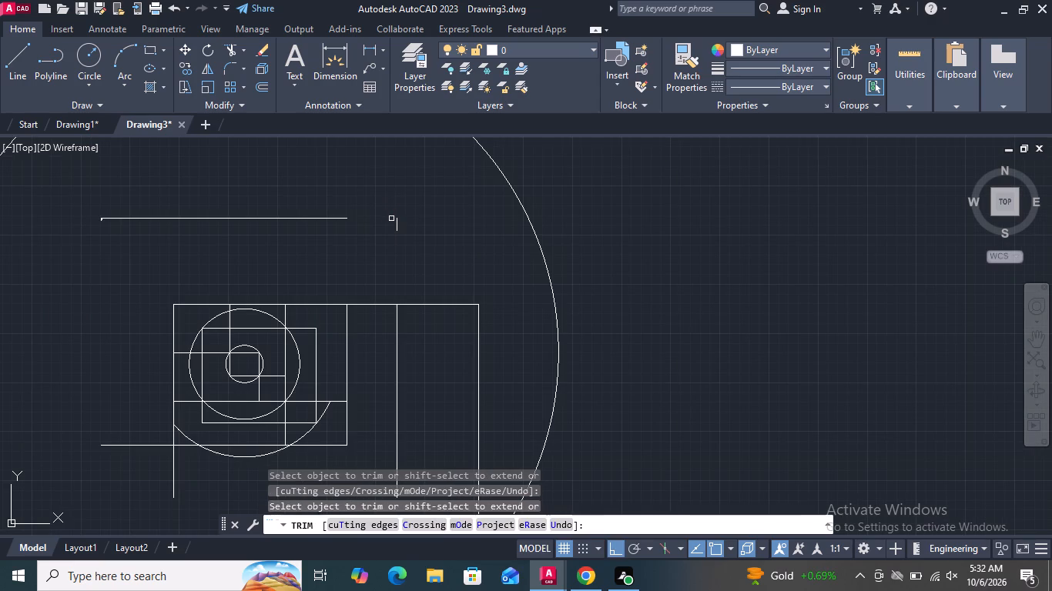
pyautogui.click(399, 229)
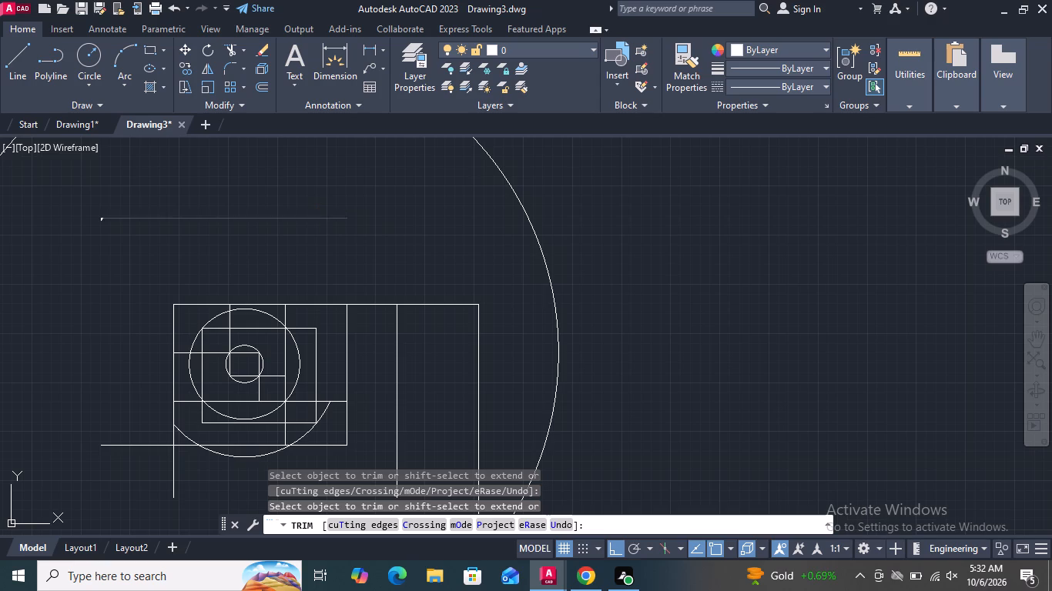
pyautogui.click(313, 217)
pyautogui.scroll(4, 88, 215)
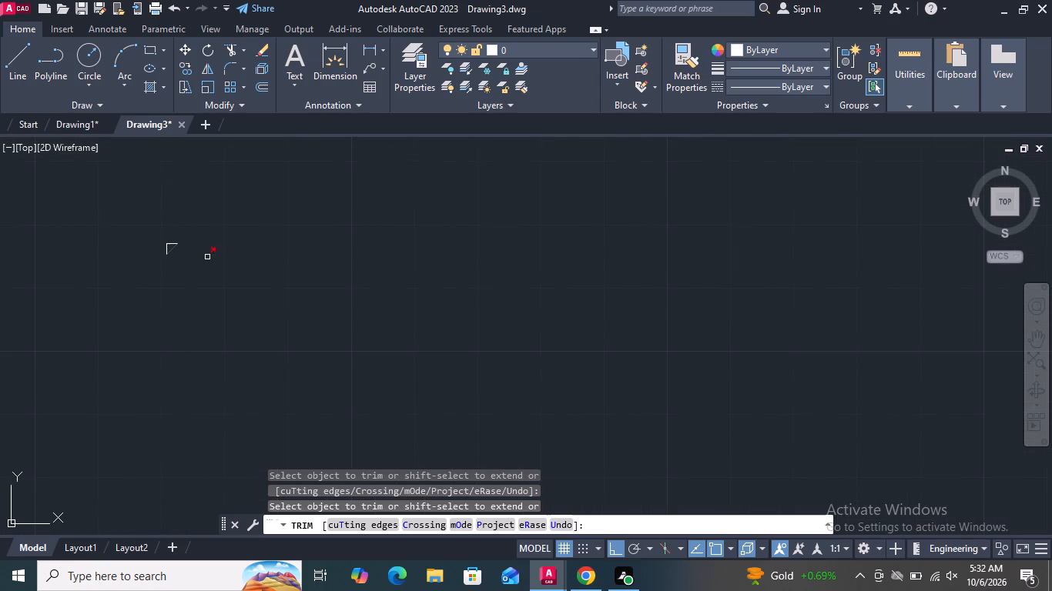
pyautogui.moveTo(213, 259); pyautogui.dragTo(159, 255)
pyautogui.click(165, 246)
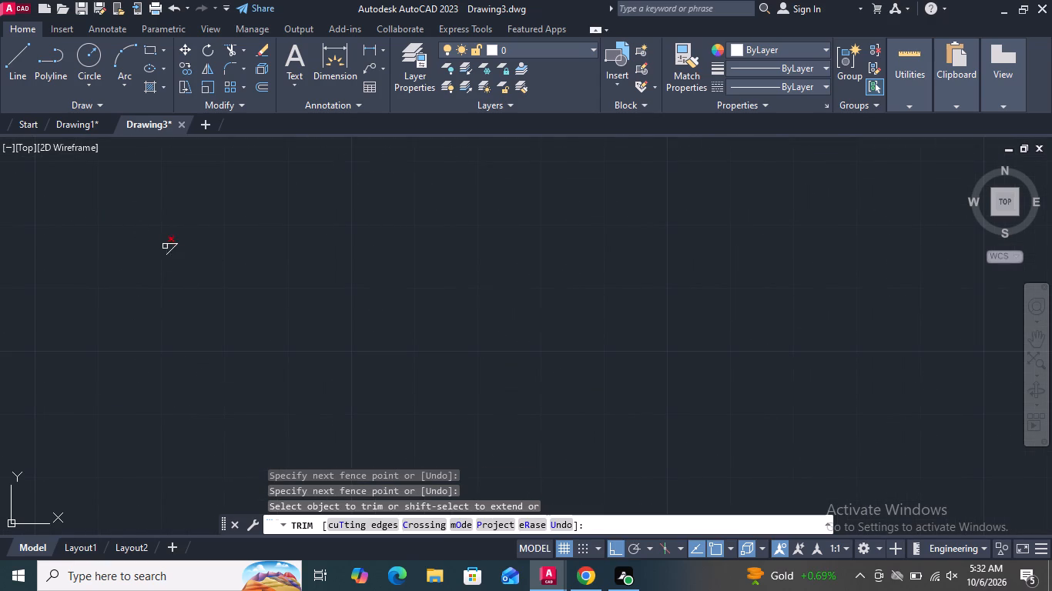
pyautogui.click(171, 252)
pyautogui.click(171, 242)
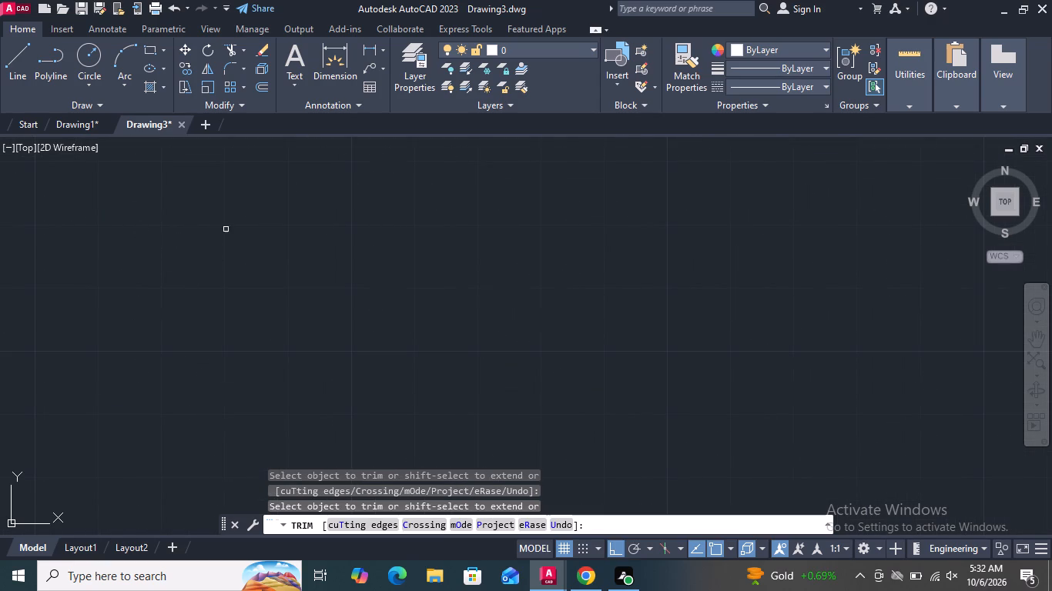
# Trim the right-hand vertical edges of the lowest, middle and inner rectangles, and the top edge extending right of the inner figure.
pyautogui.scroll(-5, 226, 228)
pyautogui.moveTo(463, 356); pyautogui.dragTo(393, 352)
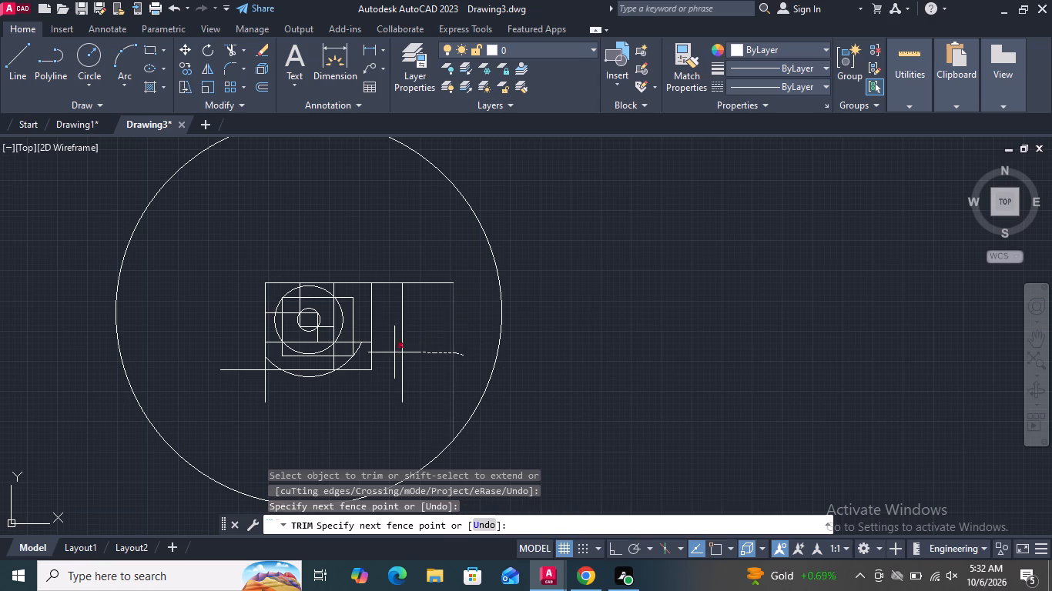
pyautogui.moveTo(393, 352); pyautogui.dragTo(389, 353)
pyautogui.moveTo(444, 309); pyautogui.dragTo(366, 252)
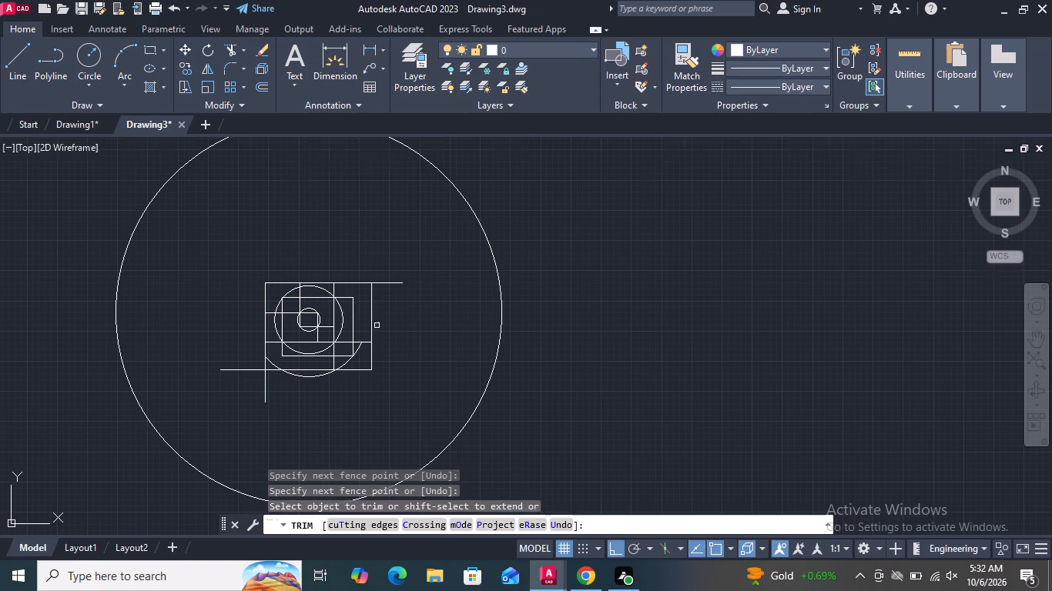
pyautogui.scroll(2, 377, 326)
pyautogui.moveTo(399, 318); pyautogui.dragTo(317, 282)
pyautogui.moveTo(397, 262); pyautogui.dragTo(334, 198)
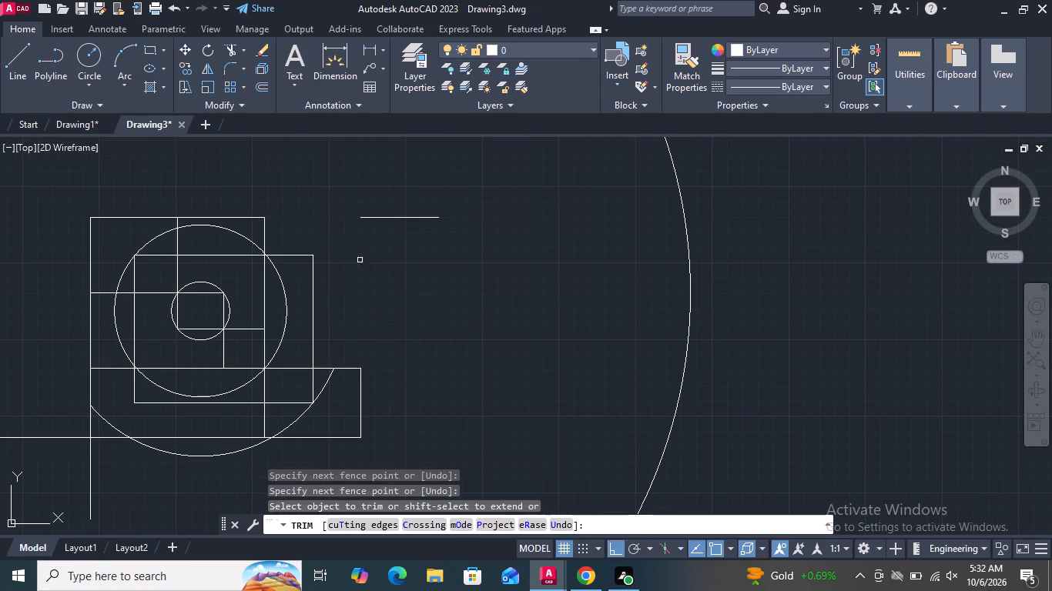
pyautogui.moveTo(418, 248); pyautogui.dragTo(386, 185)
pyautogui.moveTo(356, 305); pyautogui.dragTo(269, 284)
# Trim the inner rectangles' upper-right edges and the second-smallest circle's upper-right arc, including the tiny fragments at the corner.
pyautogui.scroll(-2, 333, 278)
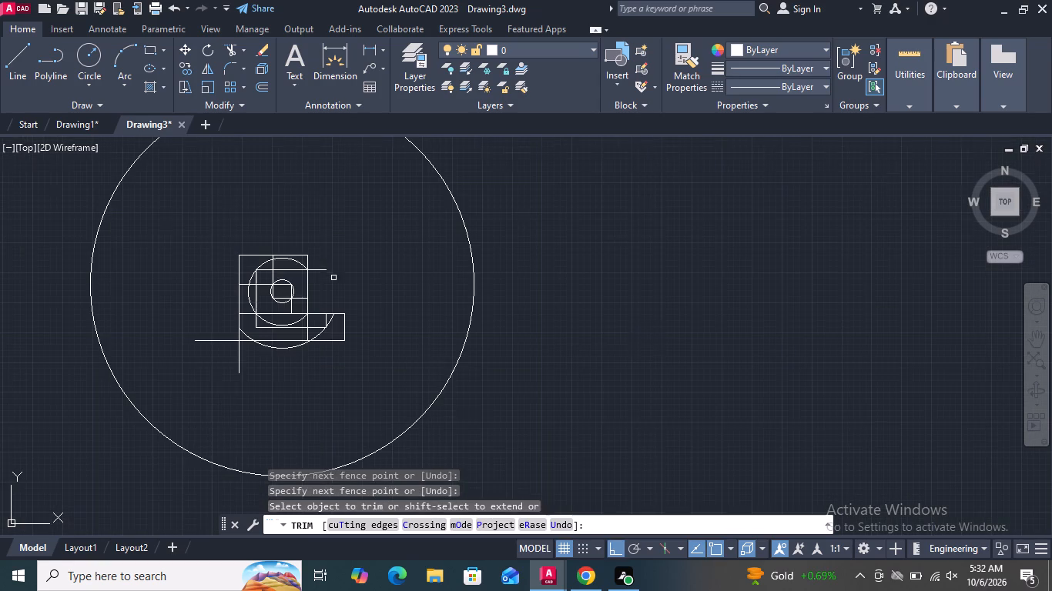
pyautogui.moveTo(322, 281); pyautogui.dragTo(276, 230)
pyautogui.scroll(3, 302, 271)
pyautogui.moveTo(297, 279); pyautogui.dragTo(228, 232)
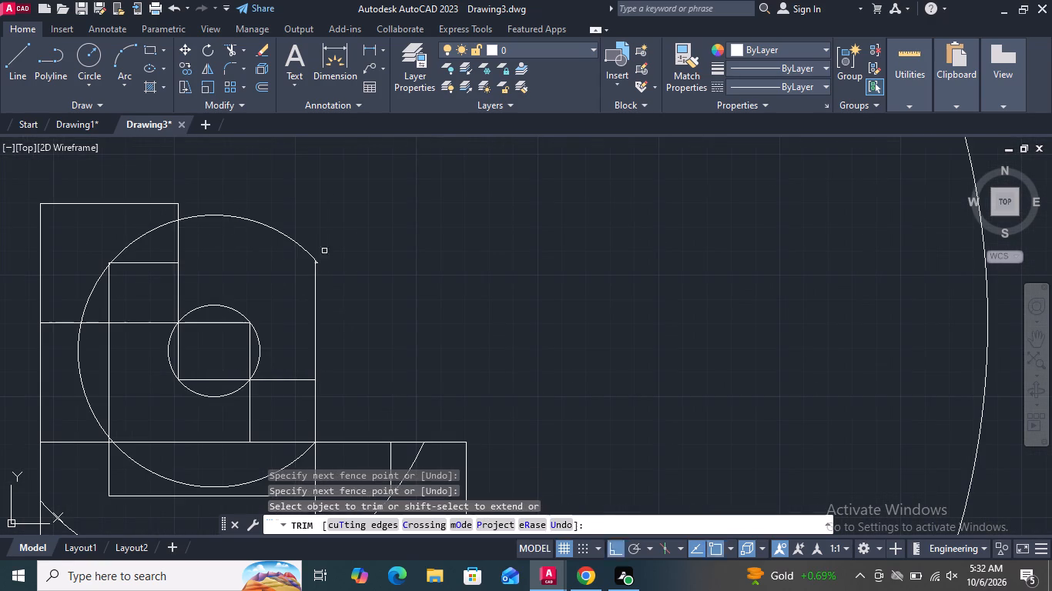
pyautogui.scroll(-2, 326, 251)
pyautogui.moveTo(335, 265); pyautogui.dragTo(298, 243)
pyautogui.scroll(3, 325, 255)
pyautogui.moveTo(320, 235); pyautogui.dragTo(286, 272)
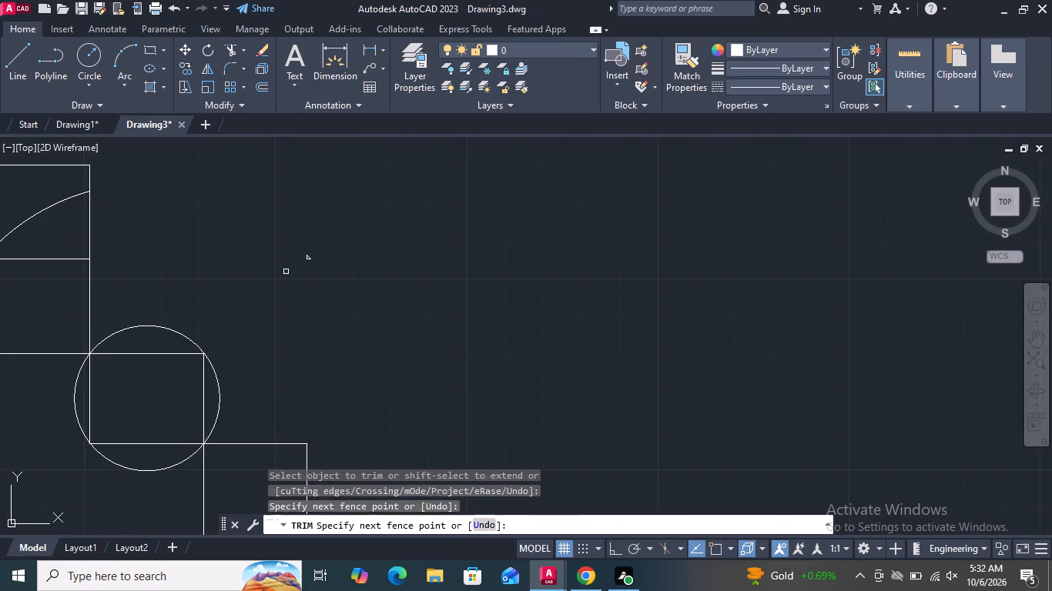
pyautogui.scroll(4, 310, 262)
pyautogui.moveTo(311, 241); pyautogui.dragTo(275, 231)
pyautogui.moveTo(297, 226); pyautogui.dragTo(253, 234)
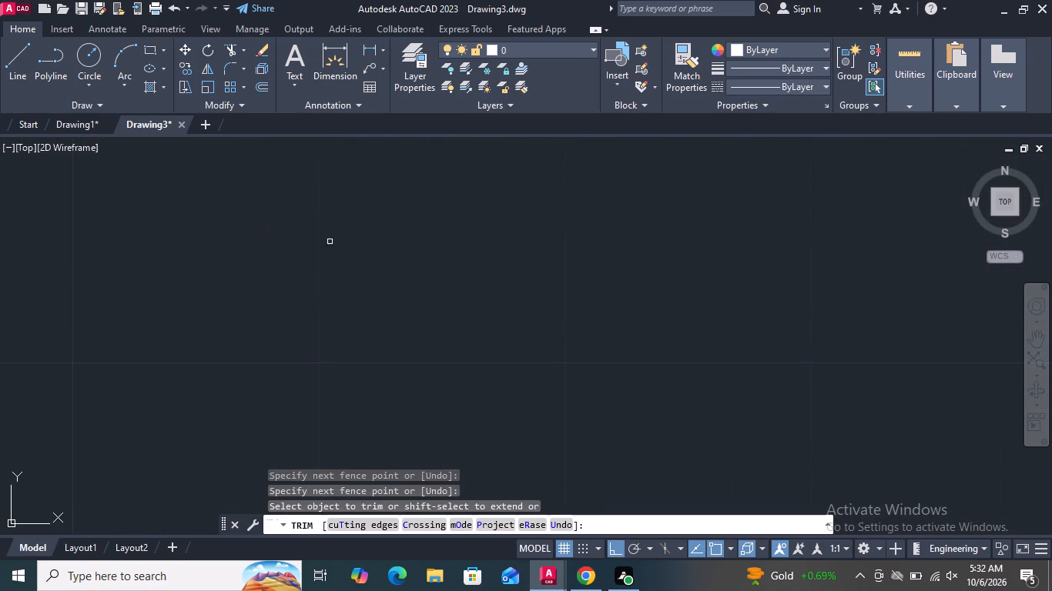
# Trim the outermost inner rectangle's upper-left portion and the second-smallest circle's remaining top arc.
pyautogui.scroll(-7, 340, 244)
pyautogui.moveTo(312, 243); pyautogui.dragTo(269, 239)
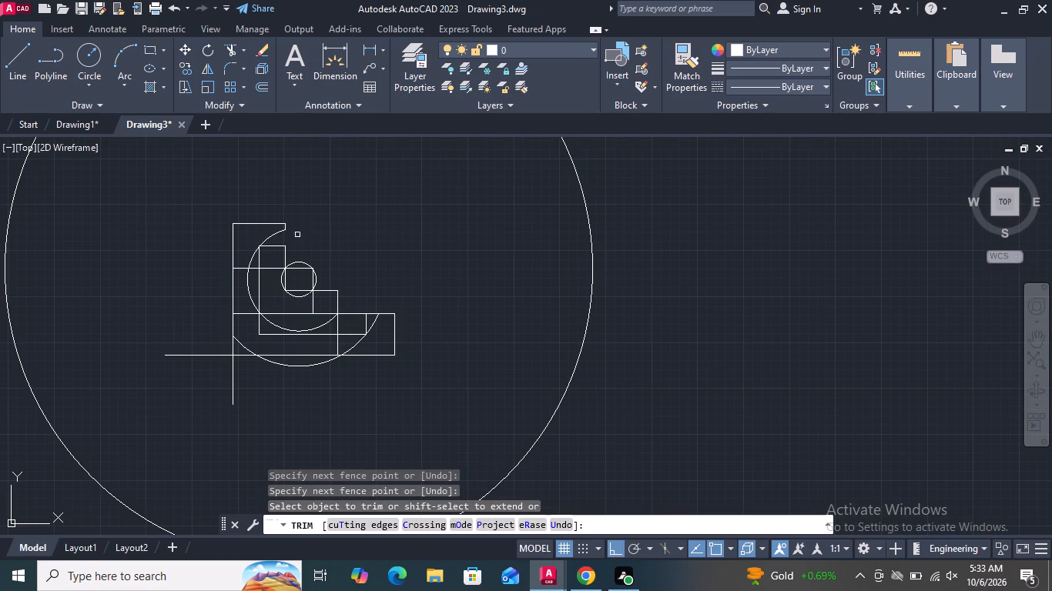
pyautogui.moveTo(293, 235); pyautogui.dragTo(245, 235)
pyautogui.scroll(2, 259, 238)
pyautogui.moveTo(335, 217); pyautogui.dragTo(276, 212)
pyautogui.moveTo(298, 219); pyautogui.dragTo(226, 178)
pyautogui.moveTo(246, 222); pyautogui.dragTo(147, 235)
pyautogui.scroll(-3, 238, 232)
pyautogui.scroll(3, 270, 247)
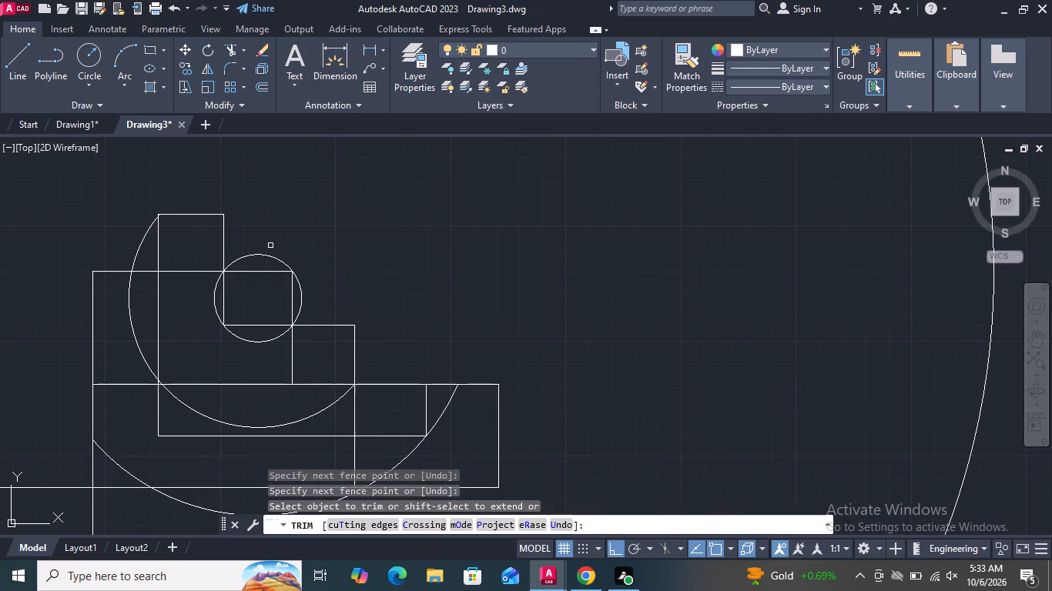
# Trim away the rectangle edges and arc projecting above the figure's upper-left side, including the tiny corner fragments left behind.
pyautogui.moveTo(239, 240); pyautogui.dragTo(102, 224)
pyautogui.moveTo(214, 193); pyautogui.dragTo(214, 248)
pyautogui.scroll(2, 164, 215)
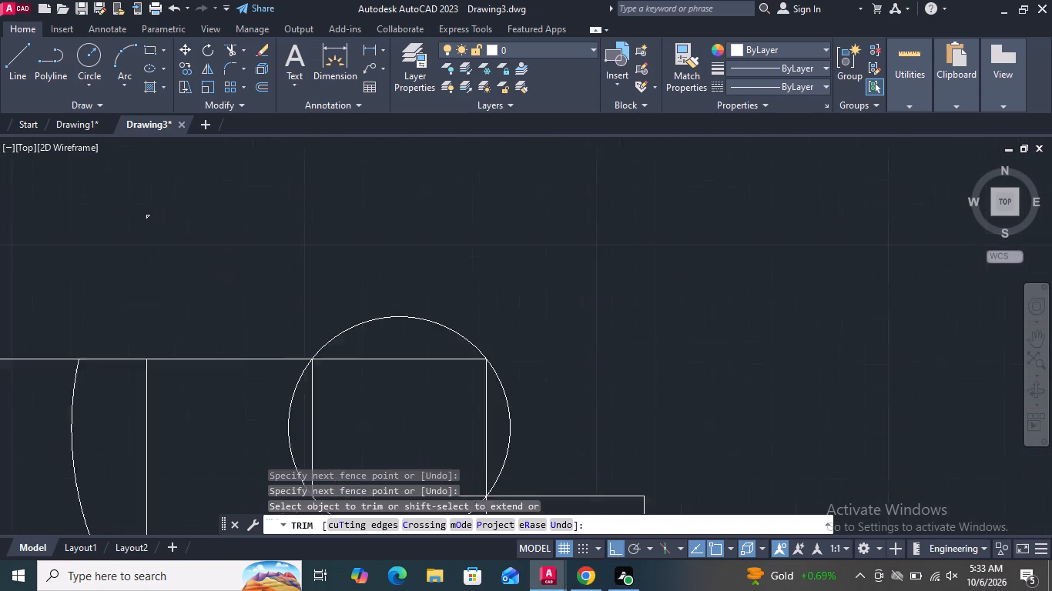
pyautogui.scroll(2, 159, 214)
pyautogui.moveTo(162, 230); pyautogui.dragTo(102, 220)
pyautogui.scroll(3, 121, 202)
pyautogui.moveTo(159, 261); pyautogui.dragTo(156, 261)
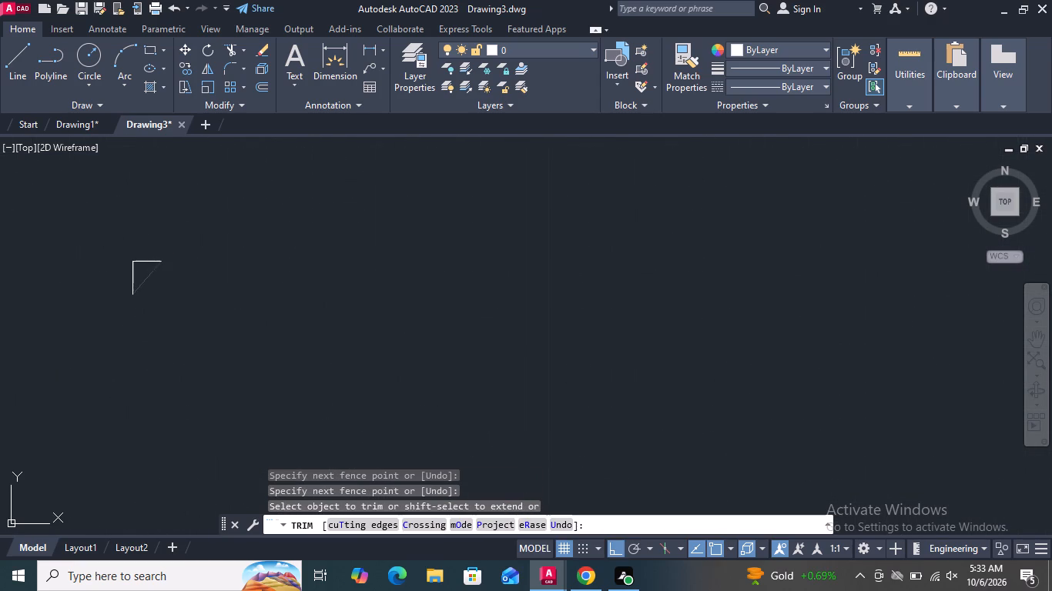
pyautogui.moveTo(156, 261); pyautogui.dragTo(132, 271)
pyautogui.click(132, 269)
pyautogui.click(136, 262)
pyautogui.scroll(-7, 242, 245)
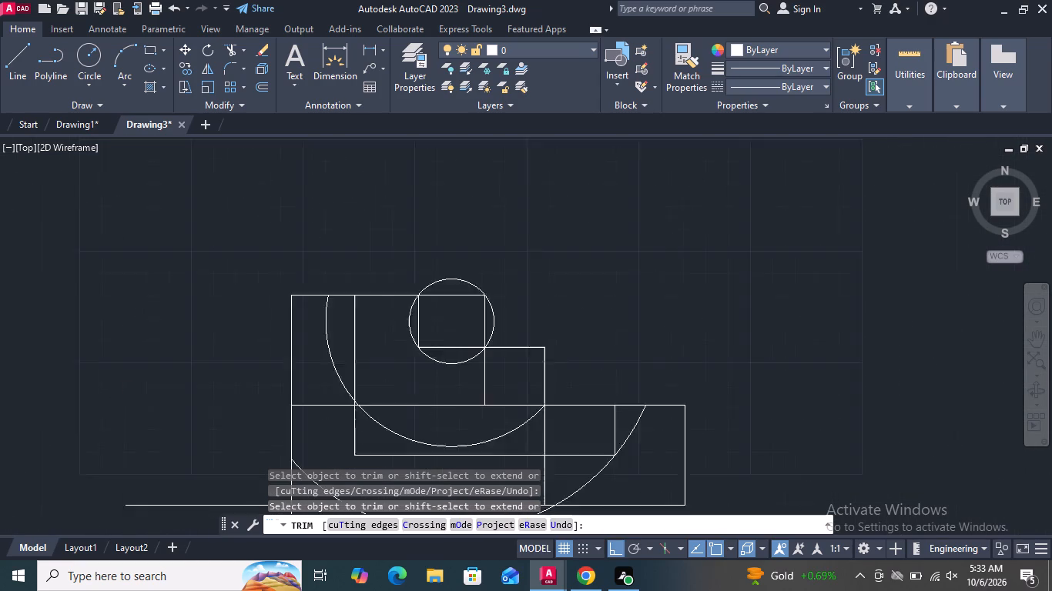
pyautogui.scroll(-1, 397, 235)
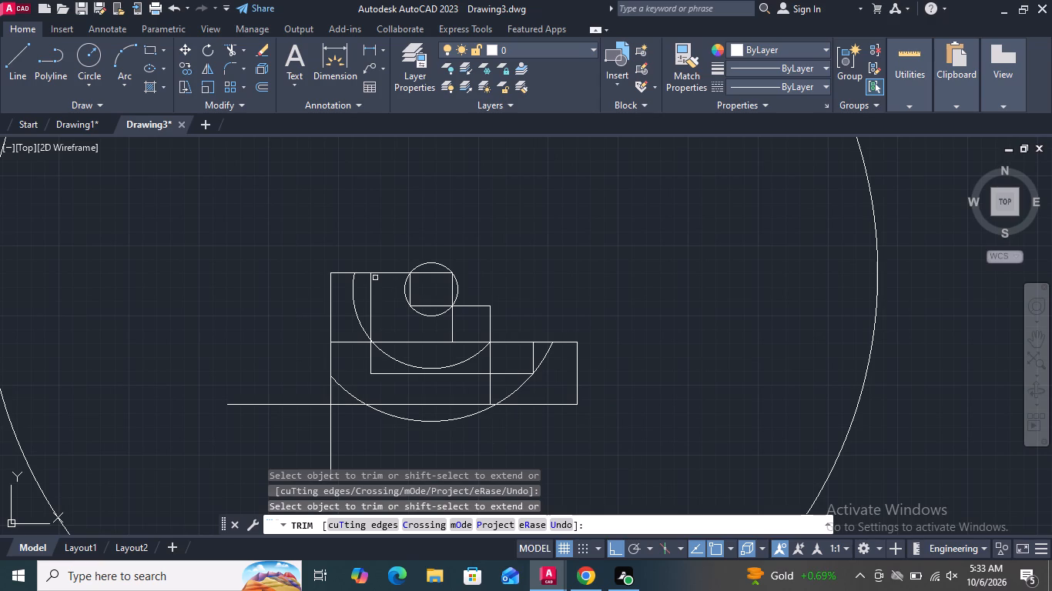
# Trim the lower circle's bottom arc, the bottom edge with its extensions, and the lower-left rectangle's remaining edges and arc.
pyautogui.moveTo(505, 432); pyautogui.dragTo(496, 425)
pyautogui.click(477, 395)
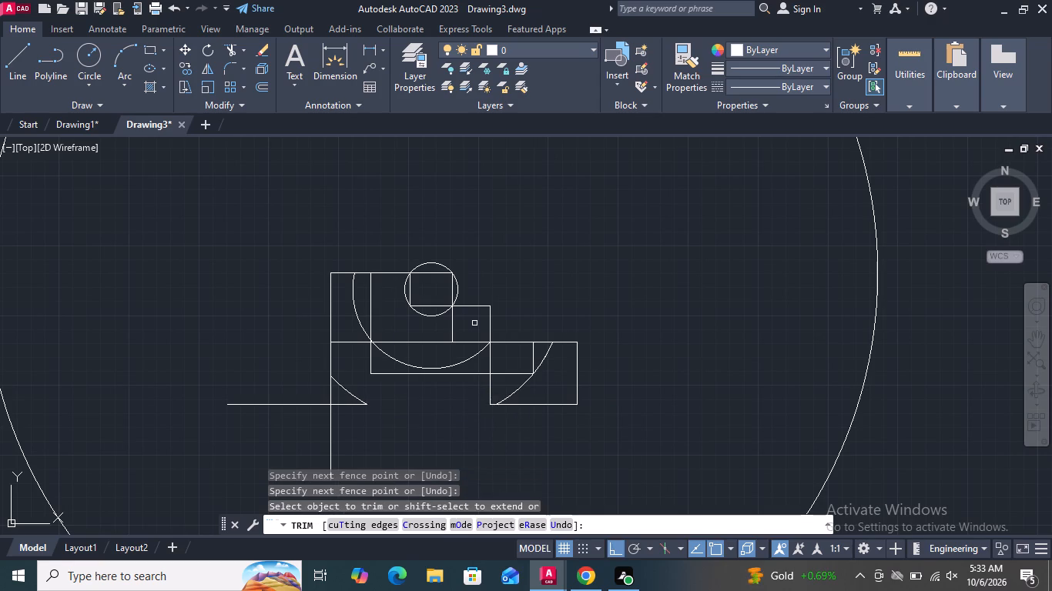
pyautogui.scroll(-2, 474, 322)
pyautogui.scroll(2, 428, 383)
pyautogui.moveTo(427, 381); pyautogui.dragTo(343, 358)
pyautogui.moveTo(366, 332); pyautogui.dragTo(367, 326)
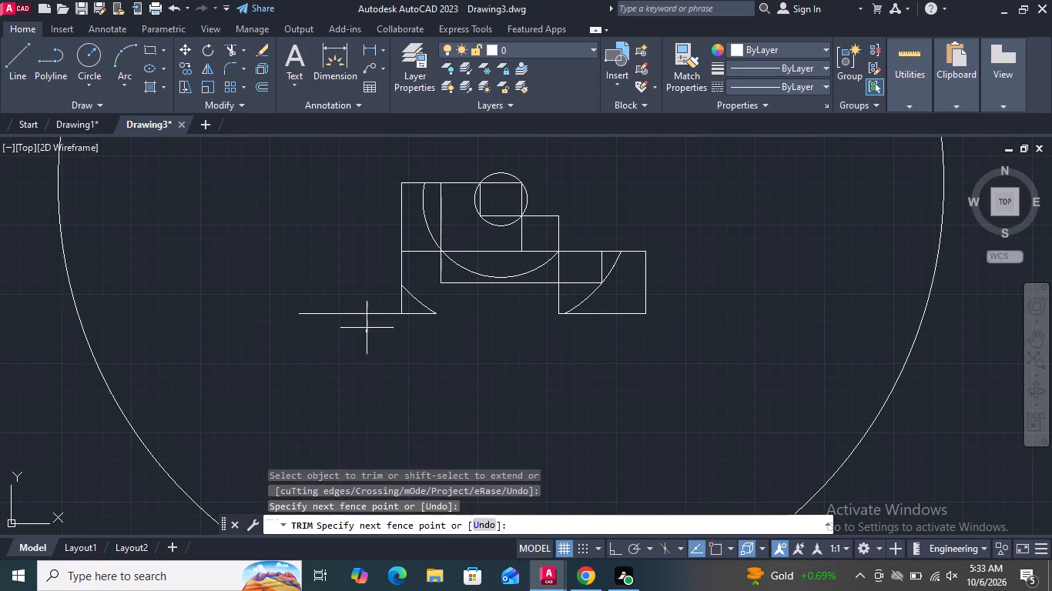
pyautogui.moveTo(367, 326); pyautogui.dragTo(367, 294)
pyautogui.moveTo(418, 303); pyautogui.dragTo(395, 301)
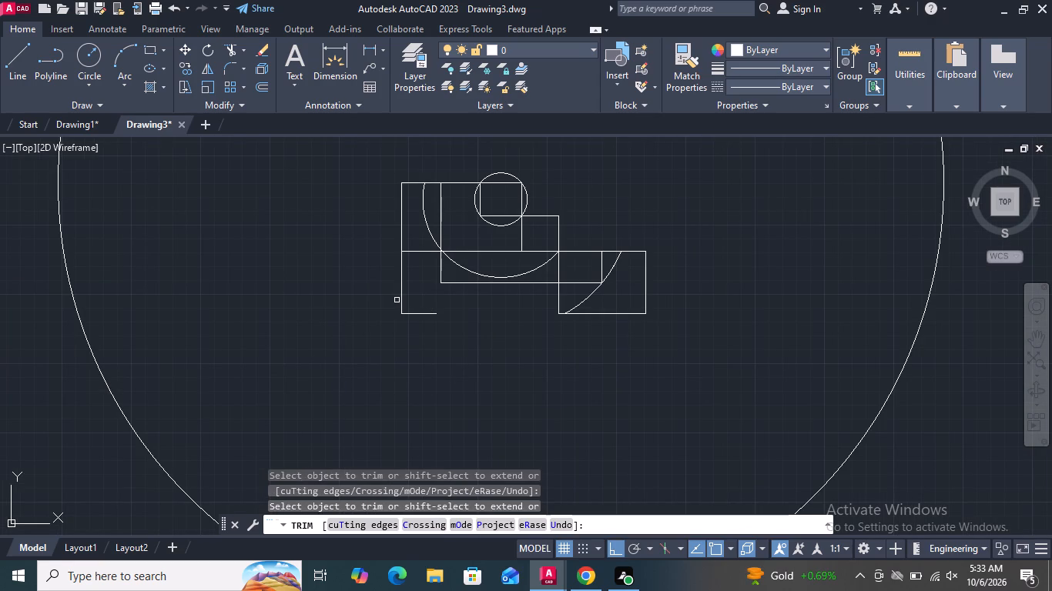
pyautogui.click(402, 286)
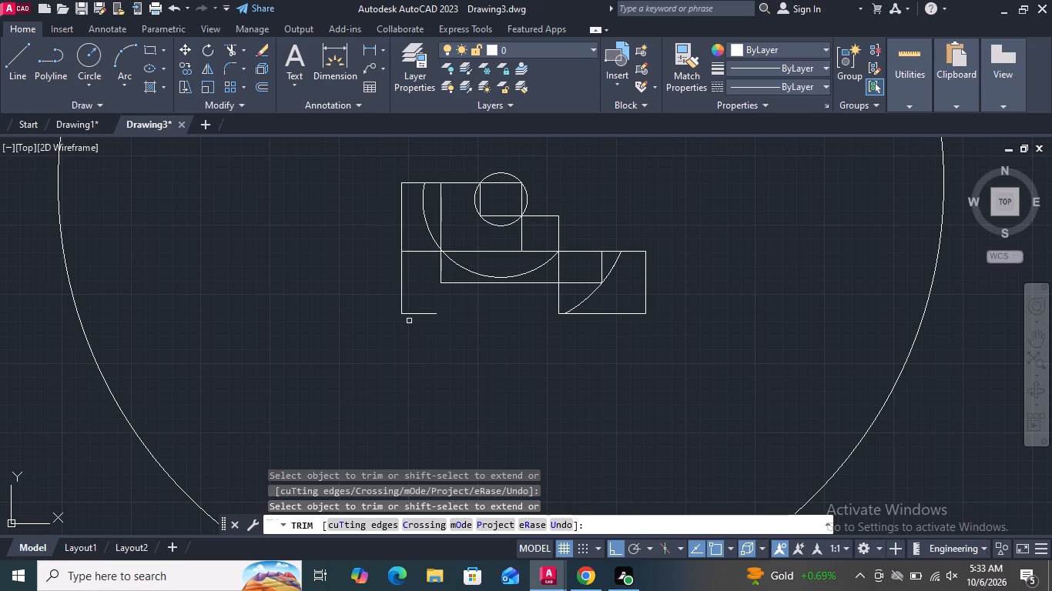
pyautogui.click(410, 316)
pyautogui.click(402, 298)
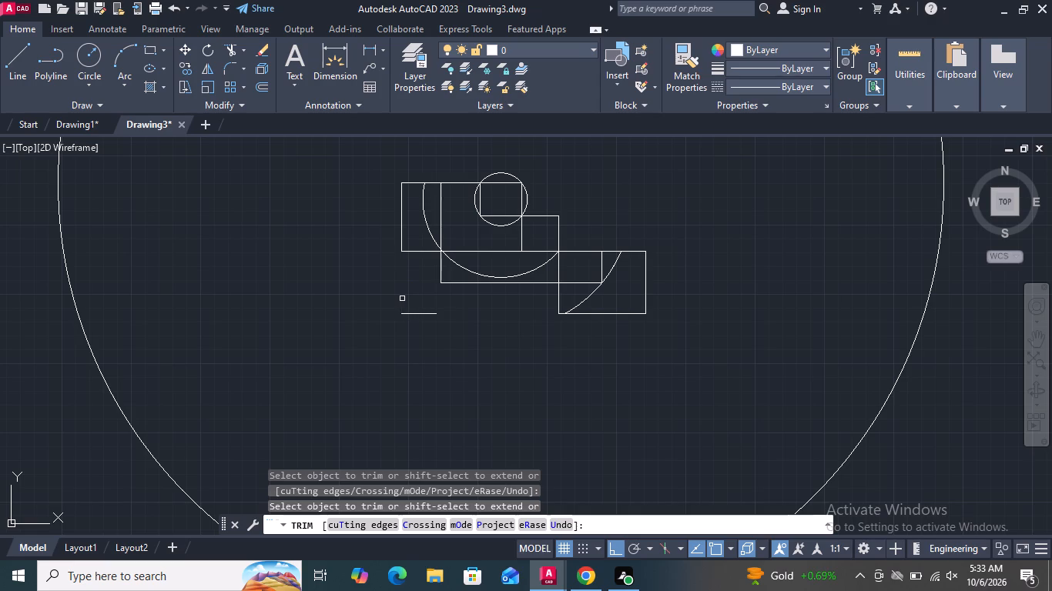
pyautogui.click(402, 314)
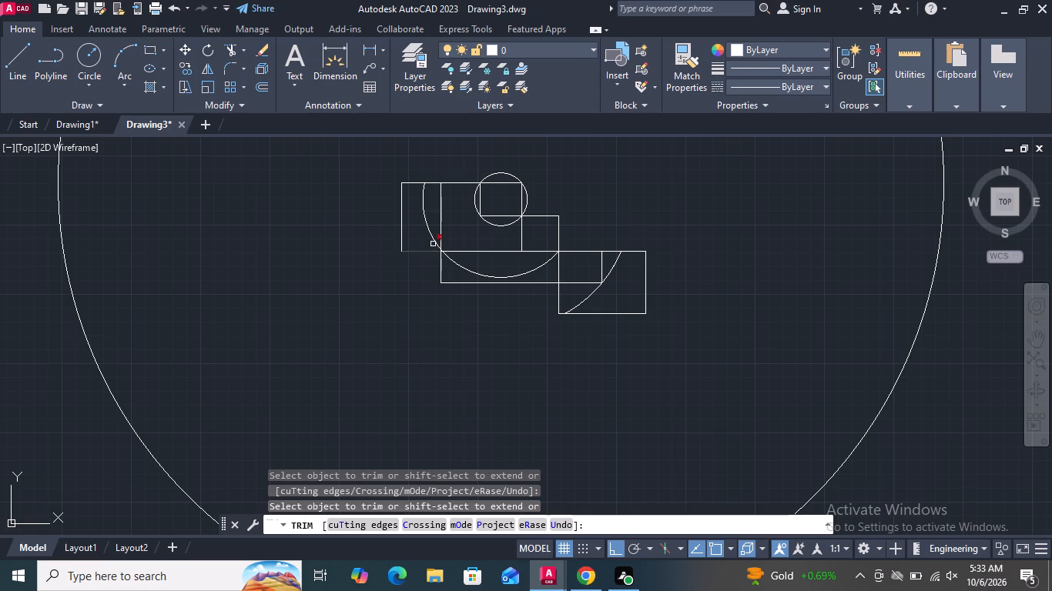
# Trim away the remaining left-side rectangle edges and the second-smallest circle's left and lower arcs, including the tiny leftover fragments.
pyautogui.click(428, 249)
pyautogui.click(386, 253)
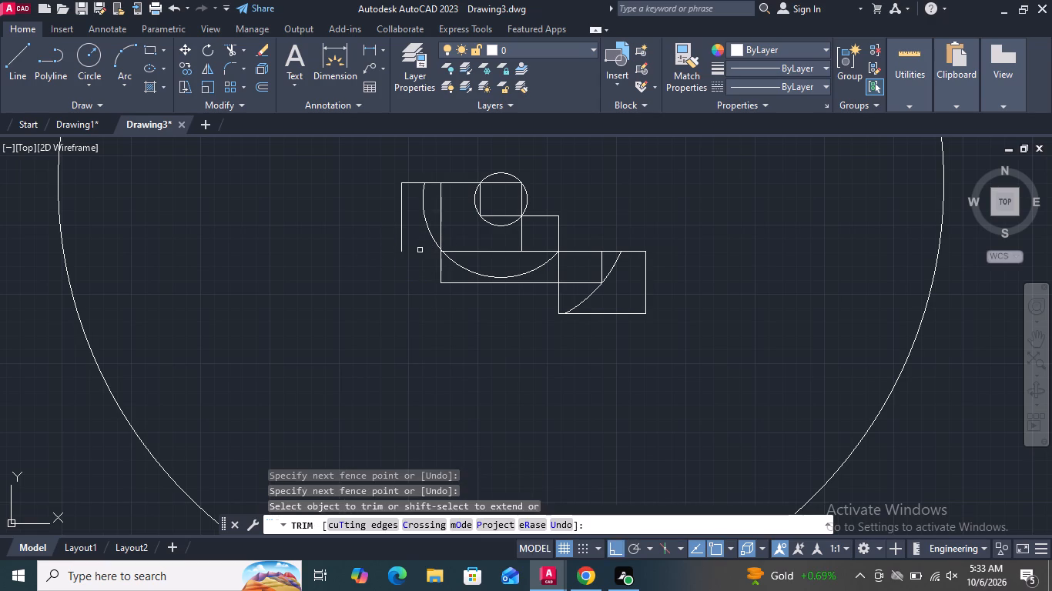
pyautogui.moveTo(420, 249); pyautogui.dragTo(394, 244)
pyautogui.moveTo(432, 220); pyautogui.dragTo(417, 232)
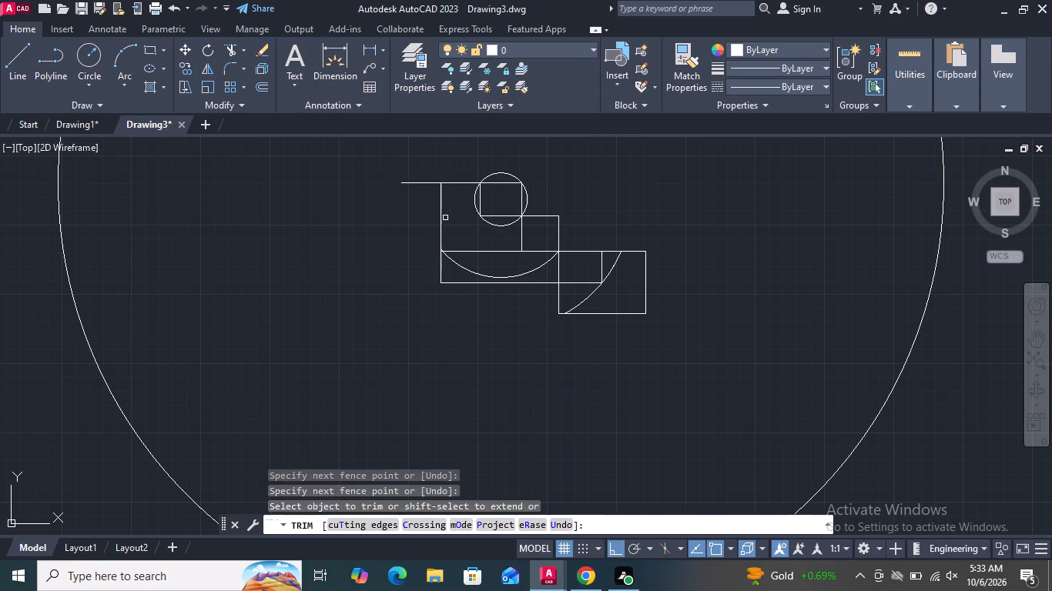
pyautogui.moveTo(446, 216); pyautogui.dragTo(425, 219)
pyautogui.moveTo(448, 170); pyautogui.dragTo(448, 191)
pyautogui.moveTo(455, 220); pyautogui.dragTo(456, 229)
pyautogui.moveTo(456, 229); pyautogui.dragTo(468, 306)
pyautogui.moveTo(471, 275); pyautogui.dragTo(323, 289)
pyautogui.scroll(3, 420, 255)
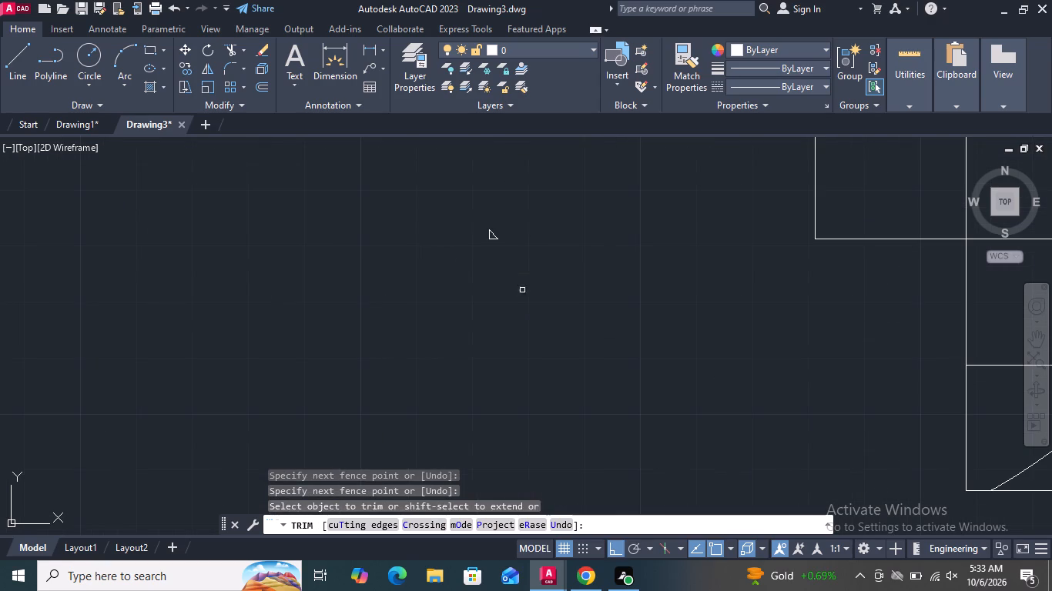
pyautogui.moveTo(522, 289); pyautogui.dragTo(510, 269)
pyautogui.click(481, 223)
pyautogui.moveTo(503, 222); pyautogui.dragTo(480, 247)
# Trim away the stepped rectangle edges and arc remaining at the figure's lower right, leaving the smallest circle and its inscribed rectangle.
pyautogui.scroll(-3, 439, 280)
pyautogui.moveTo(712, 347); pyautogui.dragTo(681, 336)
pyautogui.click(521, 318)
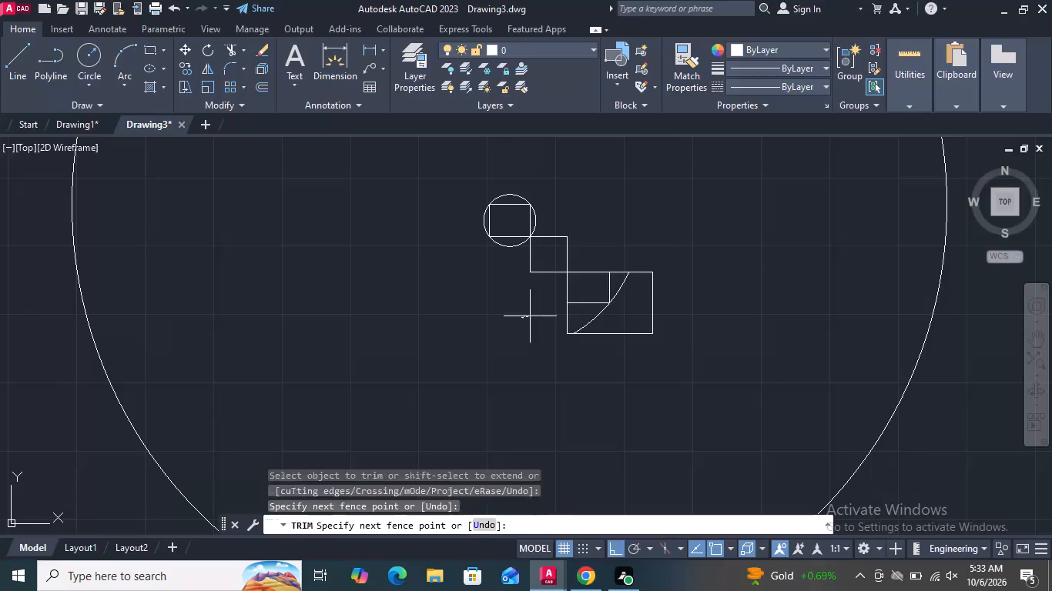
pyautogui.click(714, 313)
pyautogui.moveTo(638, 260); pyautogui.dragTo(620, 389)
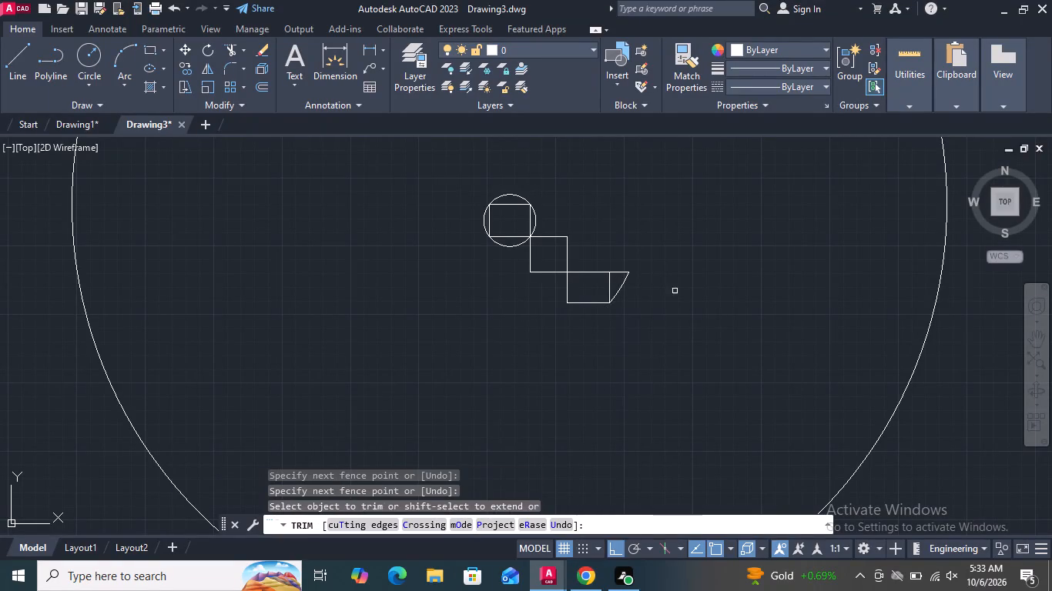
pyautogui.scroll(3, 624, 276)
pyautogui.moveTo(686, 322); pyautogui.dragTo(380, 331)
pyautogui.moveTo(477, 210); pyautogui.dragTo(477, 399)
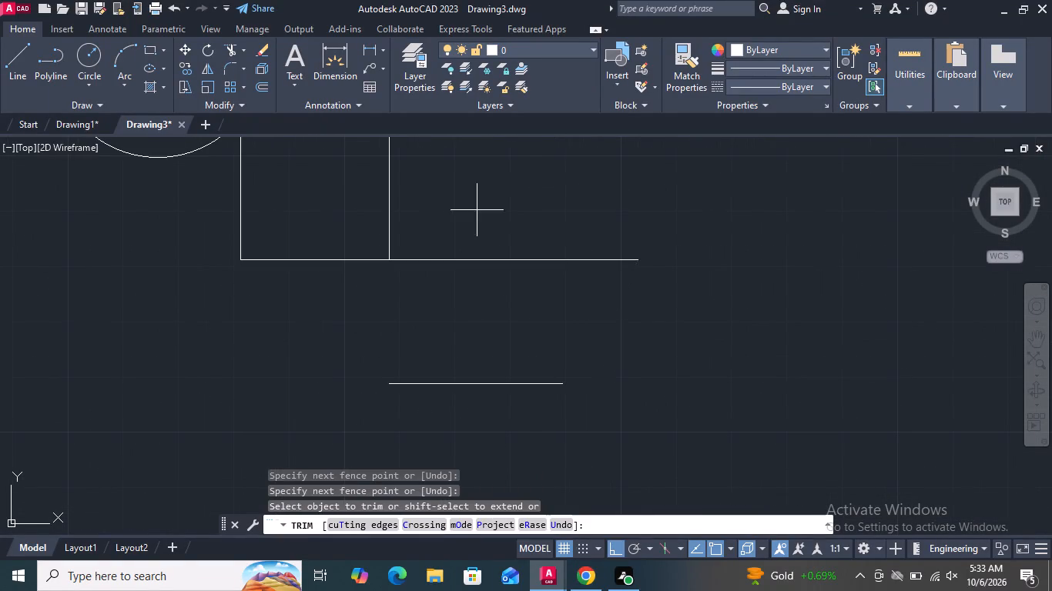
pyautogui.moveTo(477, 399); pyautogui.dragTo(477, 498)
pyautogui.scroll(-3, 521, 385)
pyautogui.scroll(2, 459, 338)
pyautogui.moveTo(611, 349); pyautogui.dragTo(390, 343)
pyautogui.moveTo(485, 269); pyautogui.dragTo(474, 440)
# Trim away the large outermost circle surrounding the figure.
pyautogui.scroll(2, 489, 302)
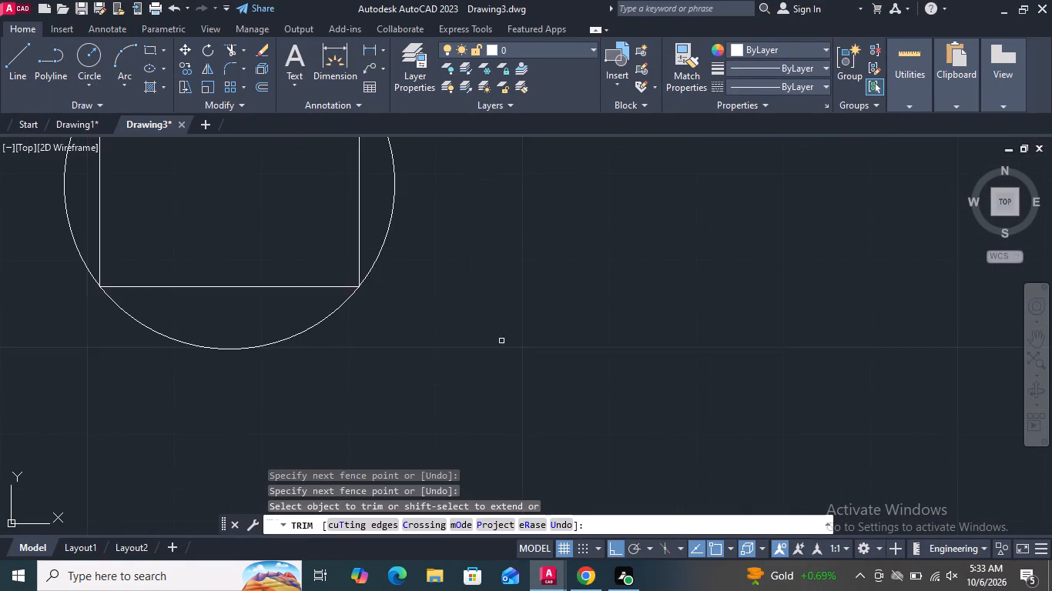
pyautogui.scroll(-6, 507, 360)
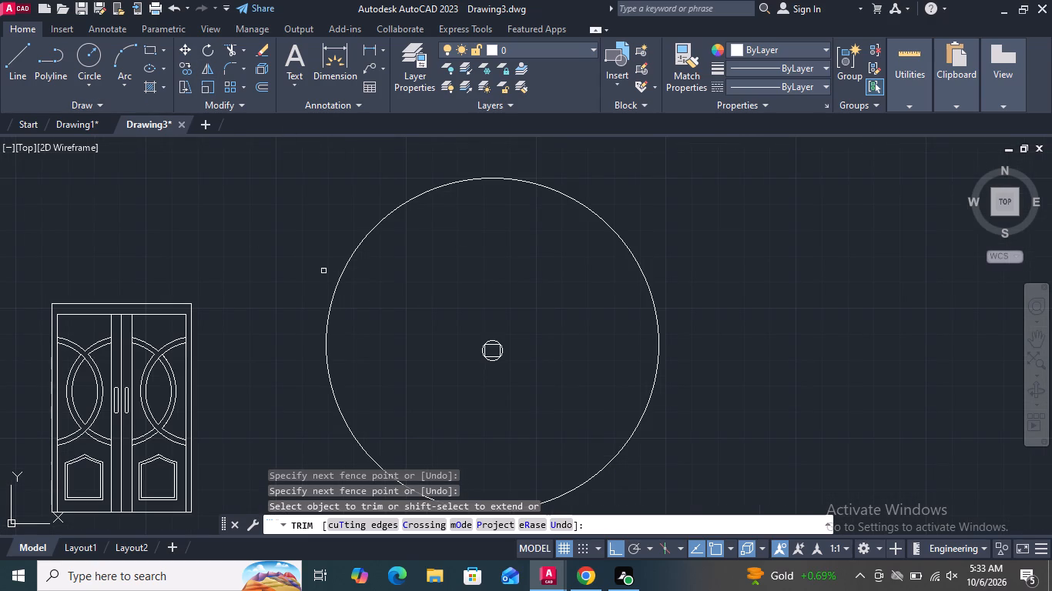
pyautogui.moveTo(665, 281); pyautogui.dragTo(615, 289)
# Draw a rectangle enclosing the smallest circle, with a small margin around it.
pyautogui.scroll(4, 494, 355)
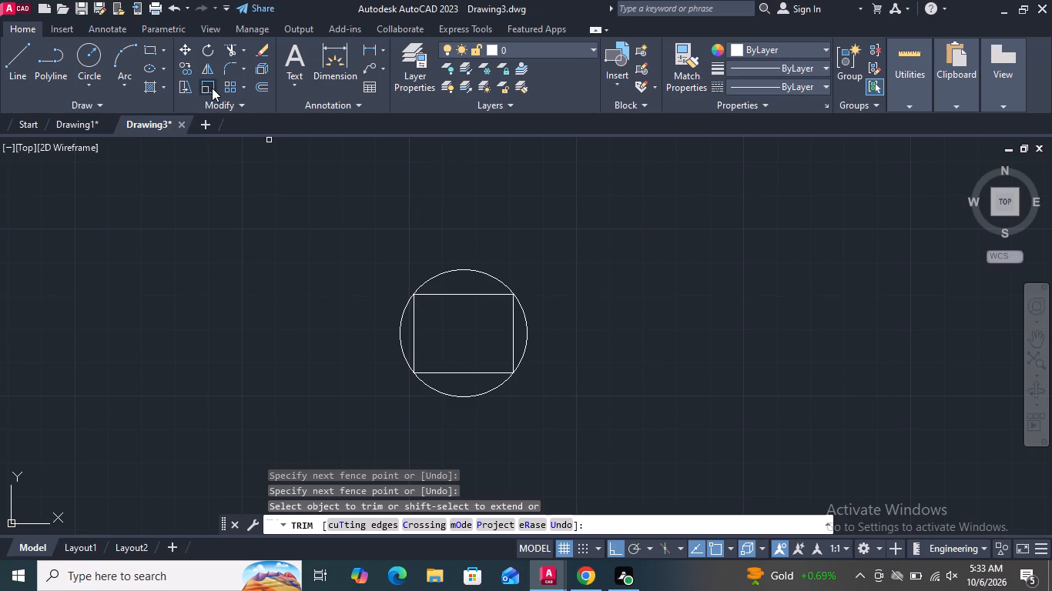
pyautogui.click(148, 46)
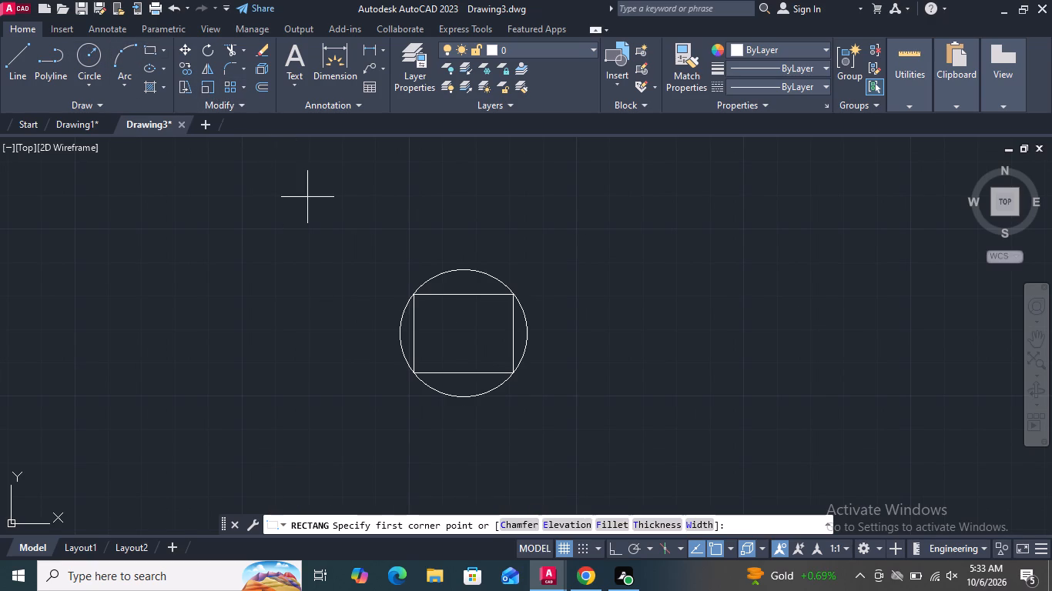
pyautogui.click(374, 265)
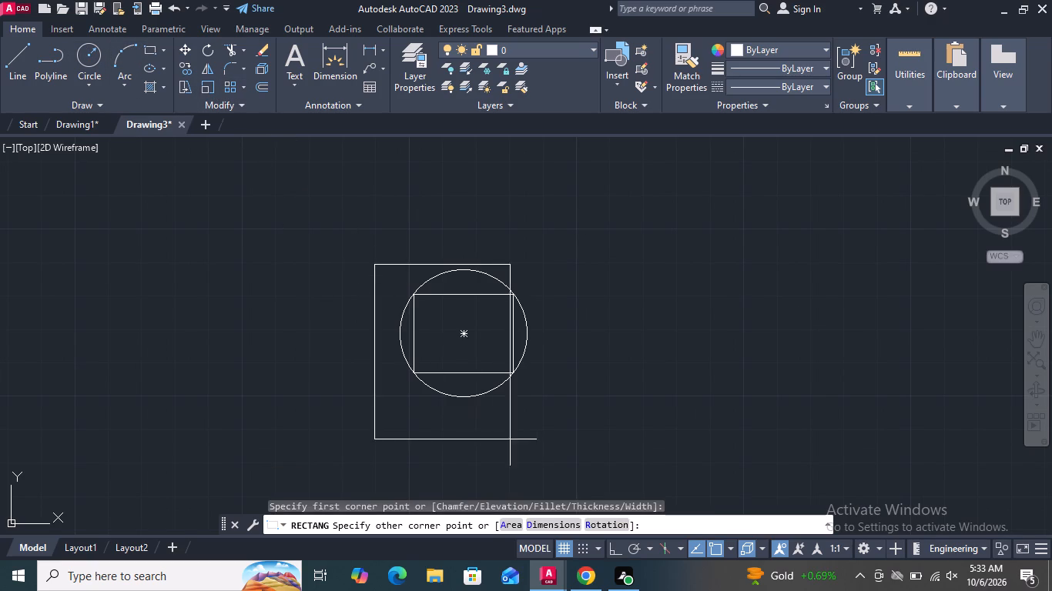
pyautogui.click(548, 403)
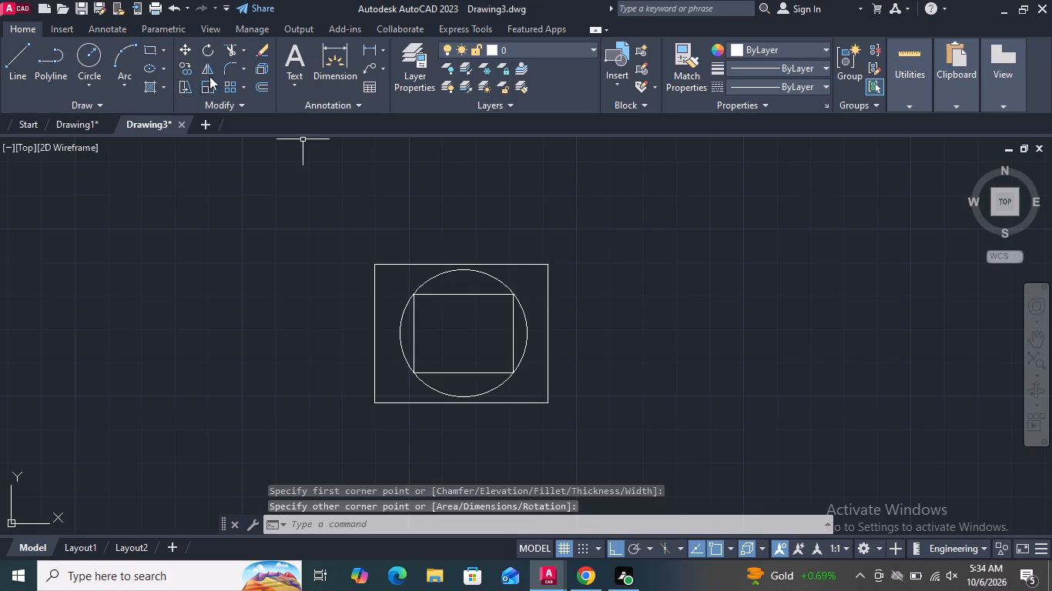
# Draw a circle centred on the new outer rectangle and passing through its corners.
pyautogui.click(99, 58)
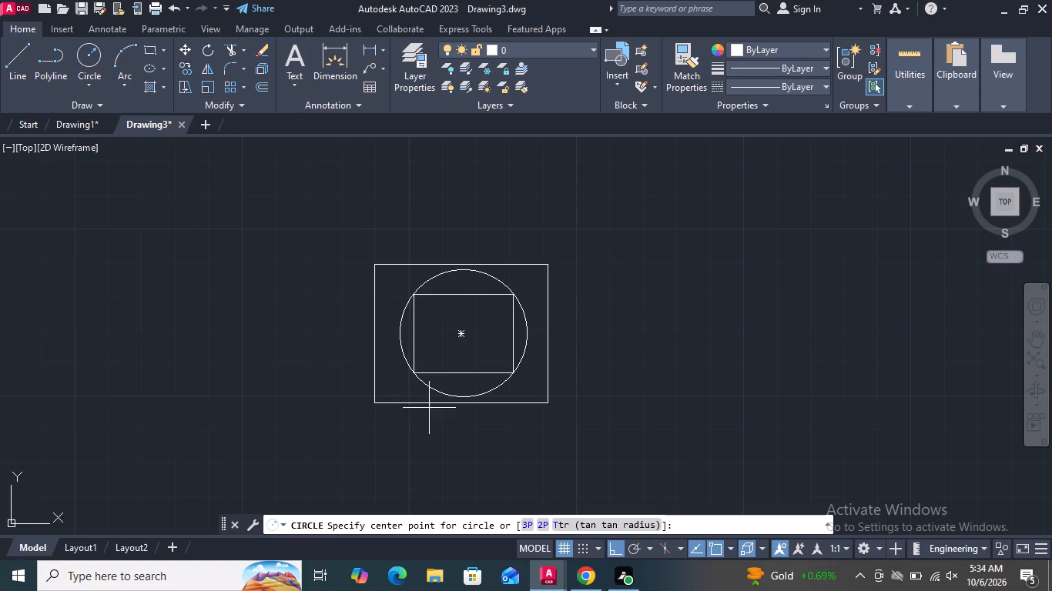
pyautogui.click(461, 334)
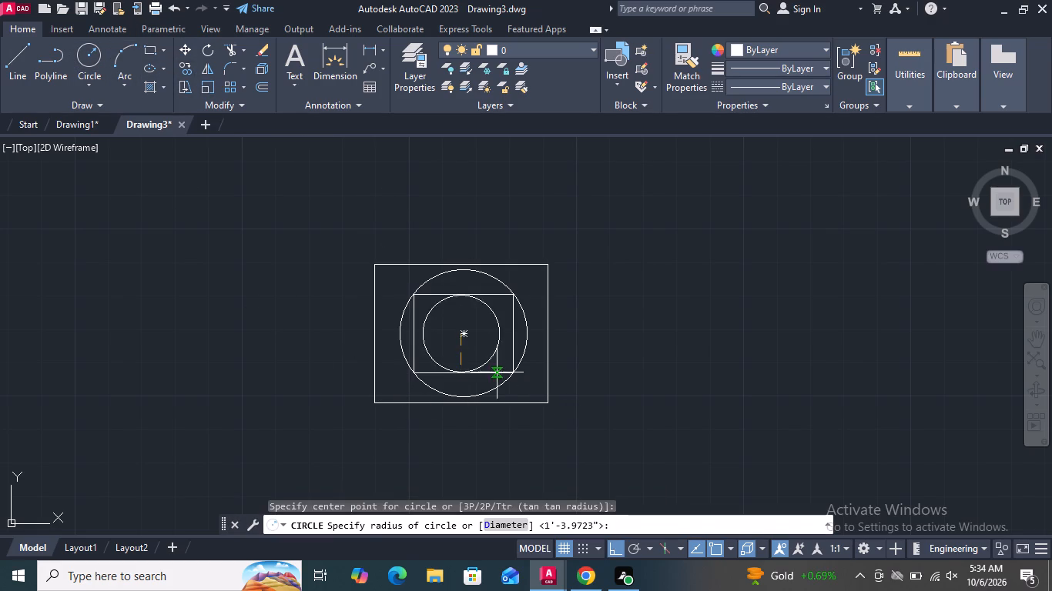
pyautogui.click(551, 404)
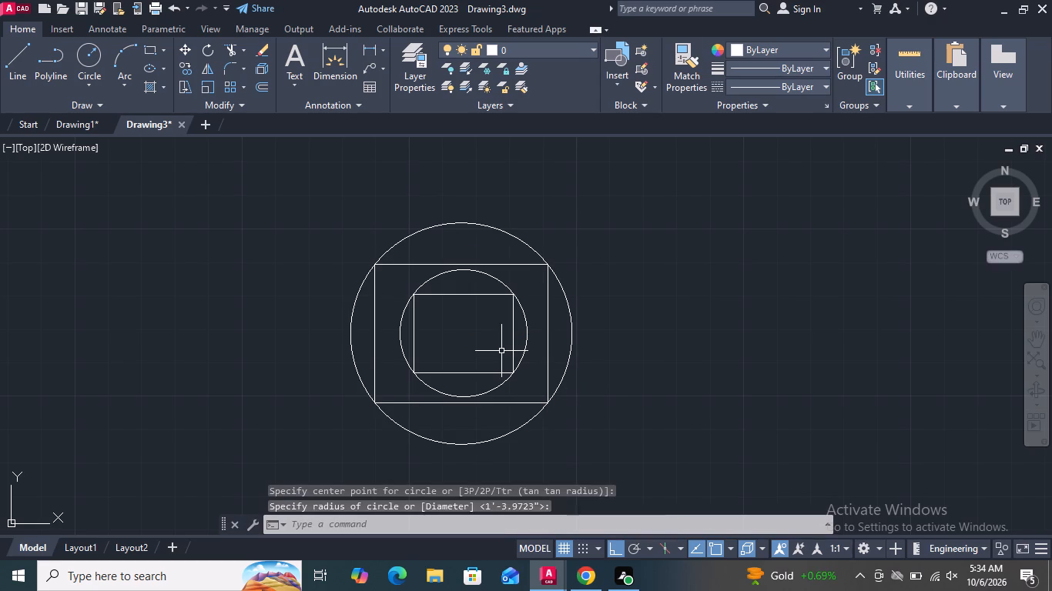
# Trim away all the remaining nested rectangles and circles beside the door, leaving only the double-door elevation.
pyautogui.scroll(2, 501, 350)
pyautogui.scroll(-3, 501, 349)
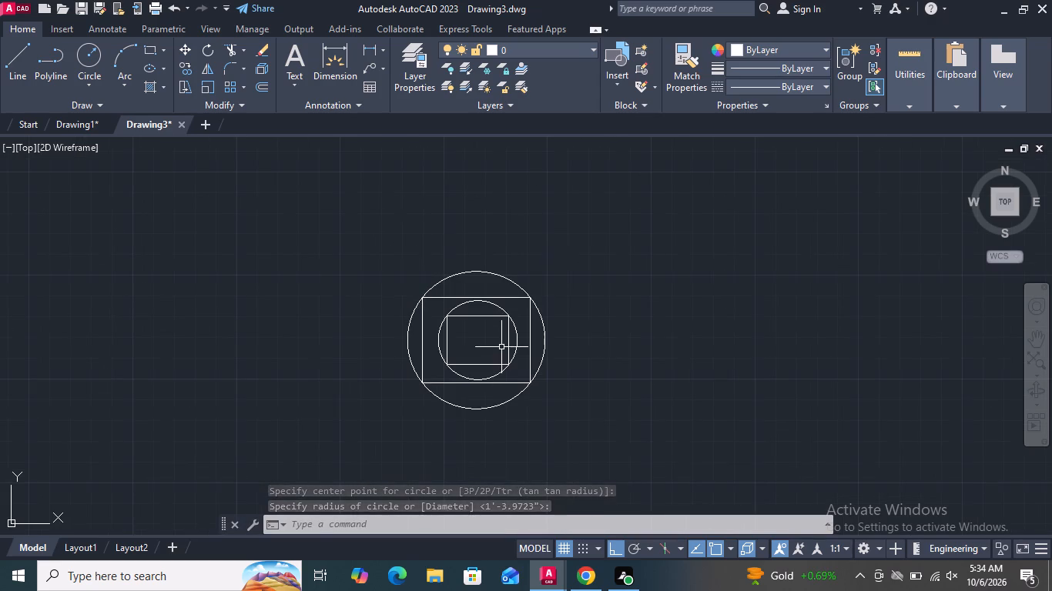
pyautogui.click(234, 50)
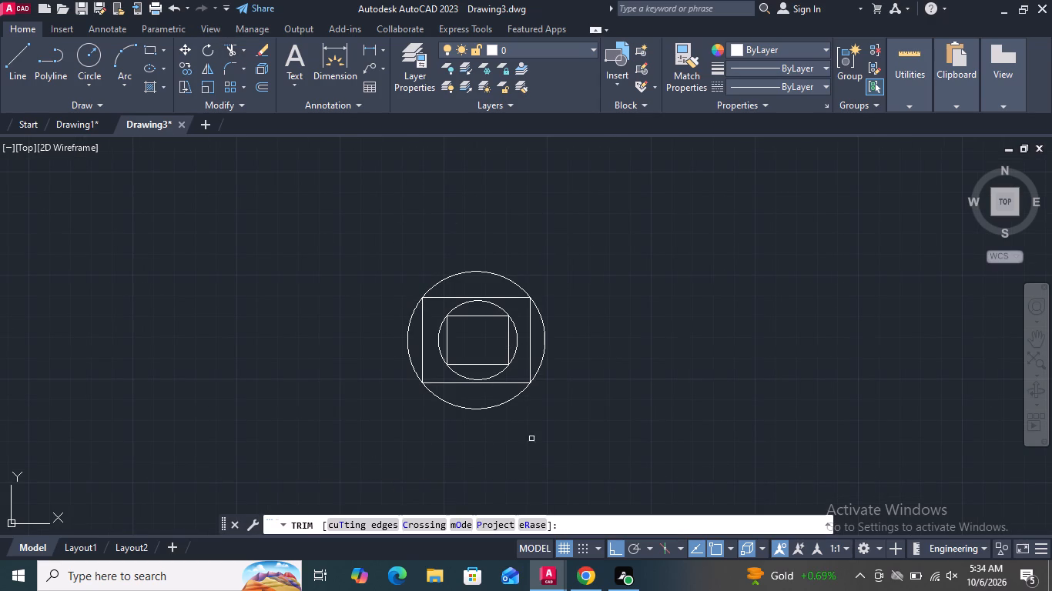
pyautogui.moveTo(541, 432); pyautogui.dragTo(444, 359)
pyautogui.moveTo(512, 202); pyautogui.dragTo(390, 331)
pyautogui.moveTo(348, 277); pyautogui.dragTo(534, 400)
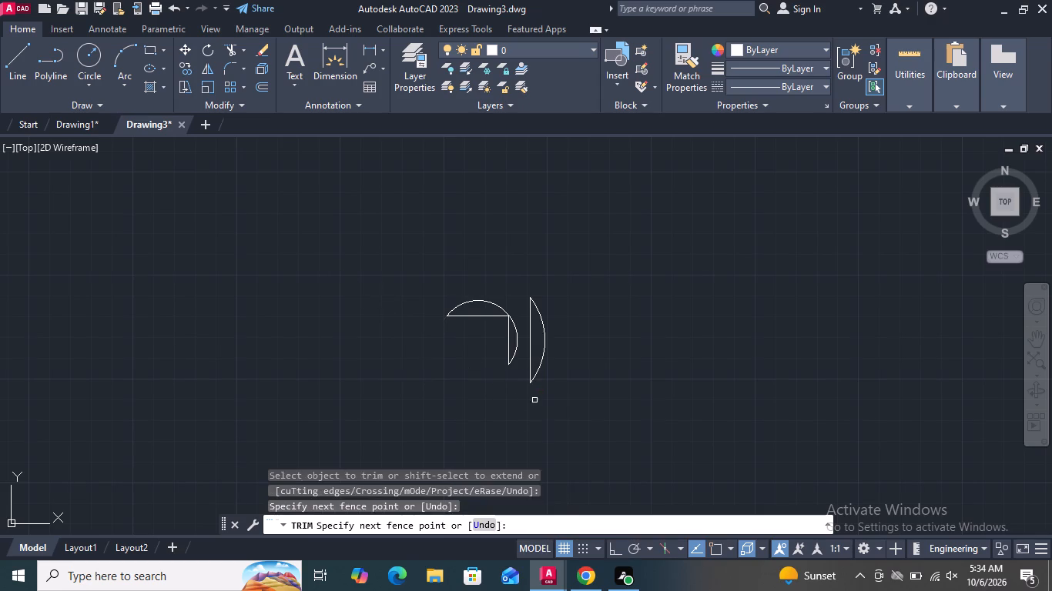
pyautogui.moveTo(610, 333); pyautogui.dragTo(398, 353)
pyautogui.moveTo(473, 255); pyautogui.dragTo(498, 426)
pyautogui.scroll(-5, 560, 334)
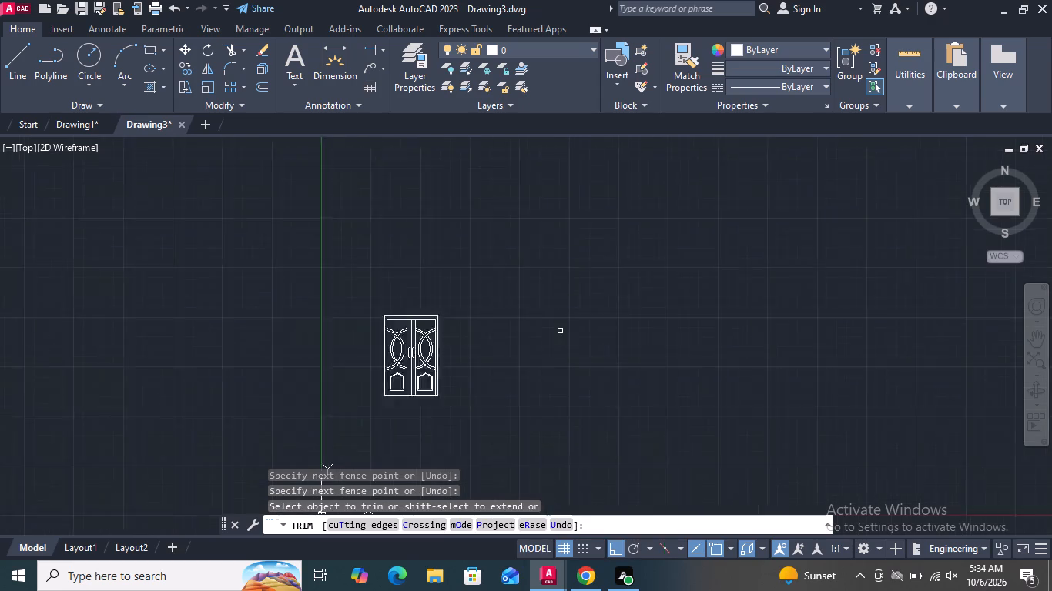
pyautogui.scroll(-1, 560, 331)
pyautogui.press('Escape')
pyautogui.press('Escape')
pyautogui.press('Escape')
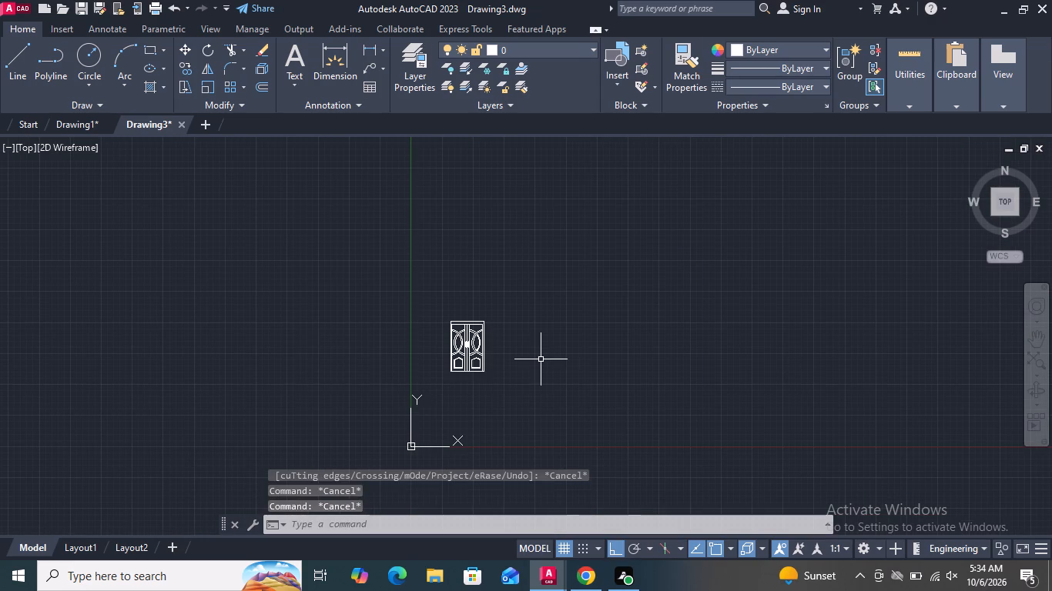
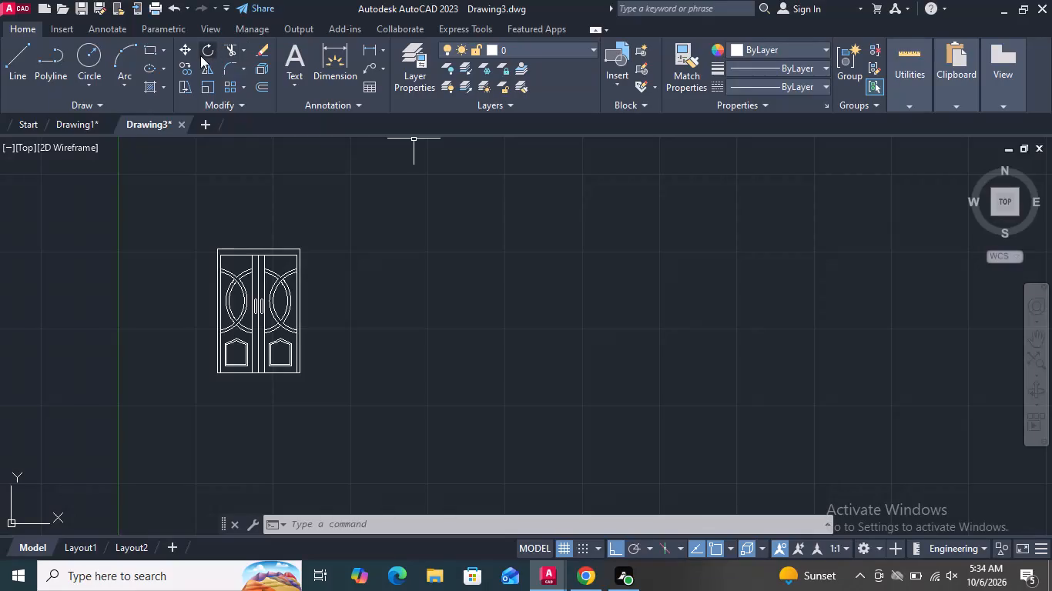
# Draw a four-sided inscribed polygon as a diamond in the empty space beside the double-door elevation.
pyautogui.click(146, 52)
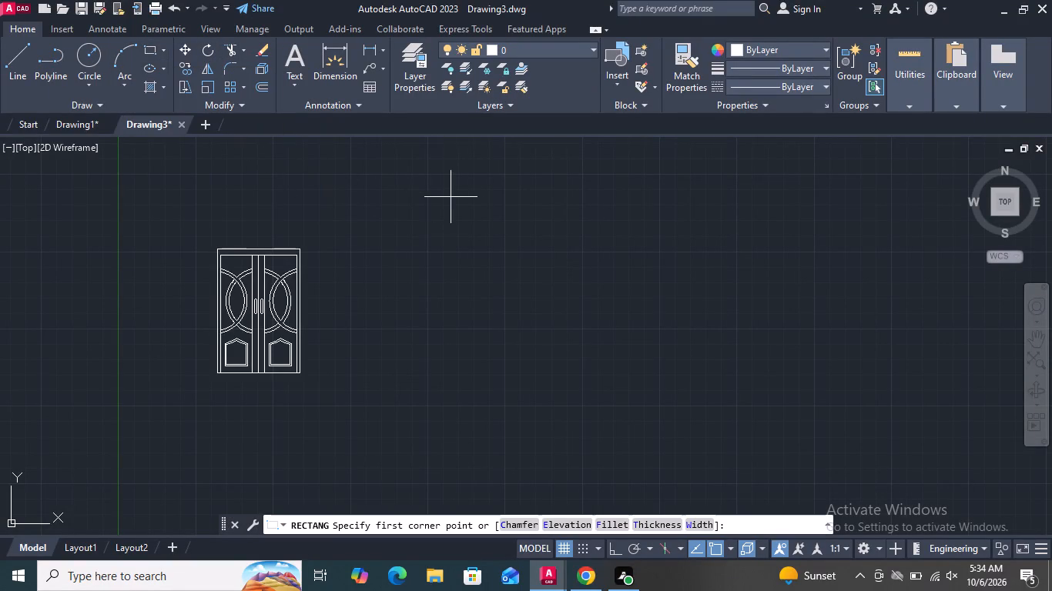
pyautogui.click(164, 48)
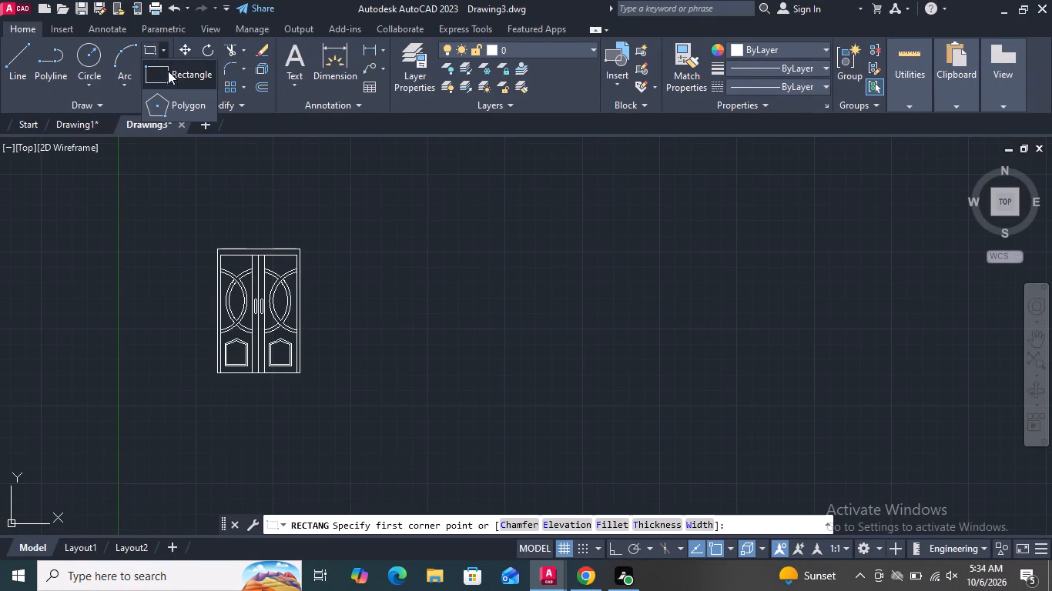
pyautogui.click(179, 100)
pyautogui.moveTo(457, 281); pyautogui.dragTo(474, 286)
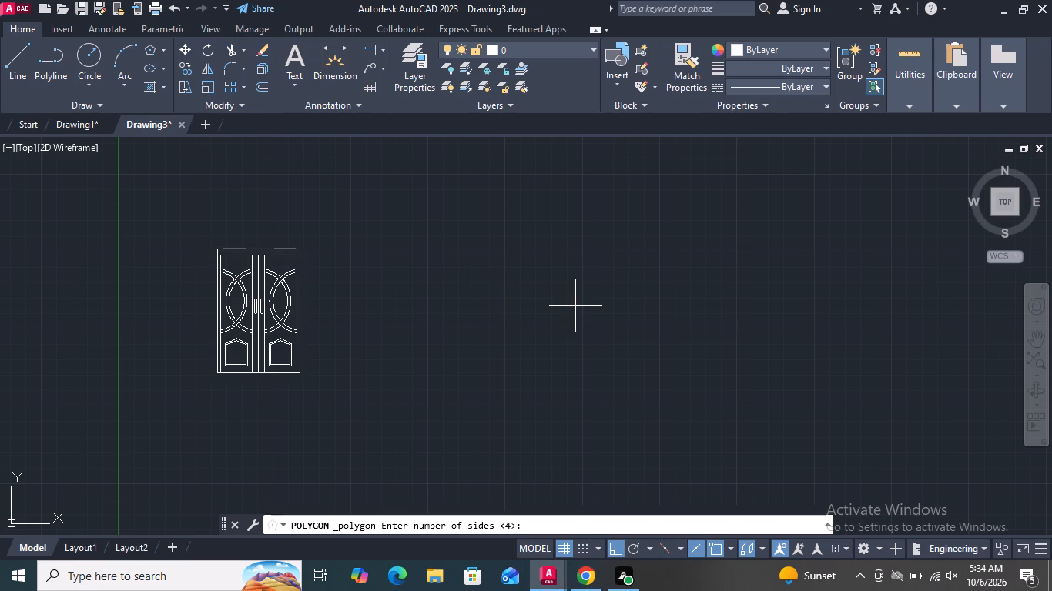
pyautogui.press('Return')
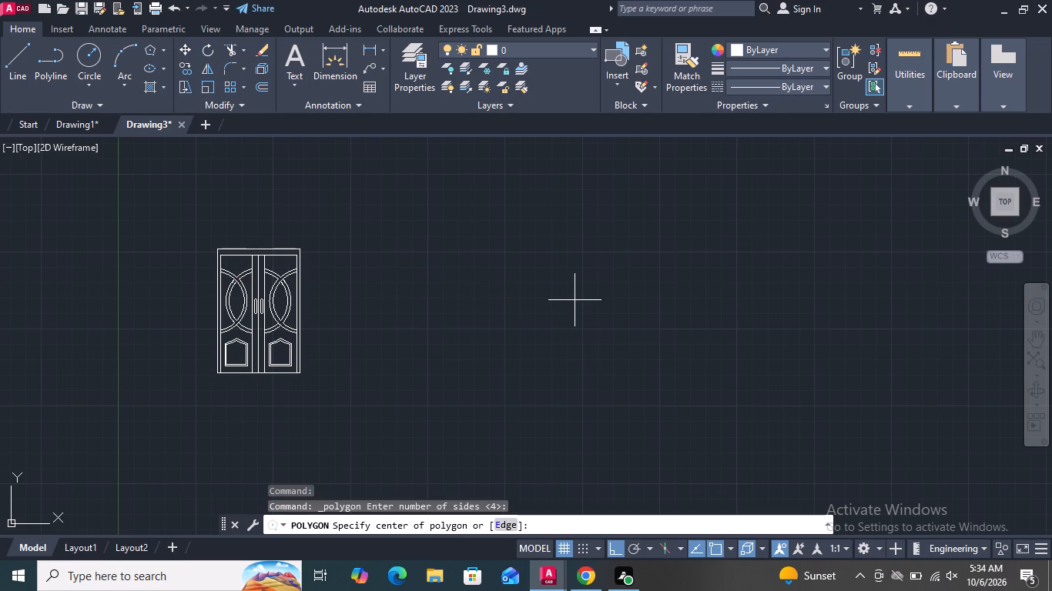
pyautogui.click(575, 300)
pyautogui.press('Return')
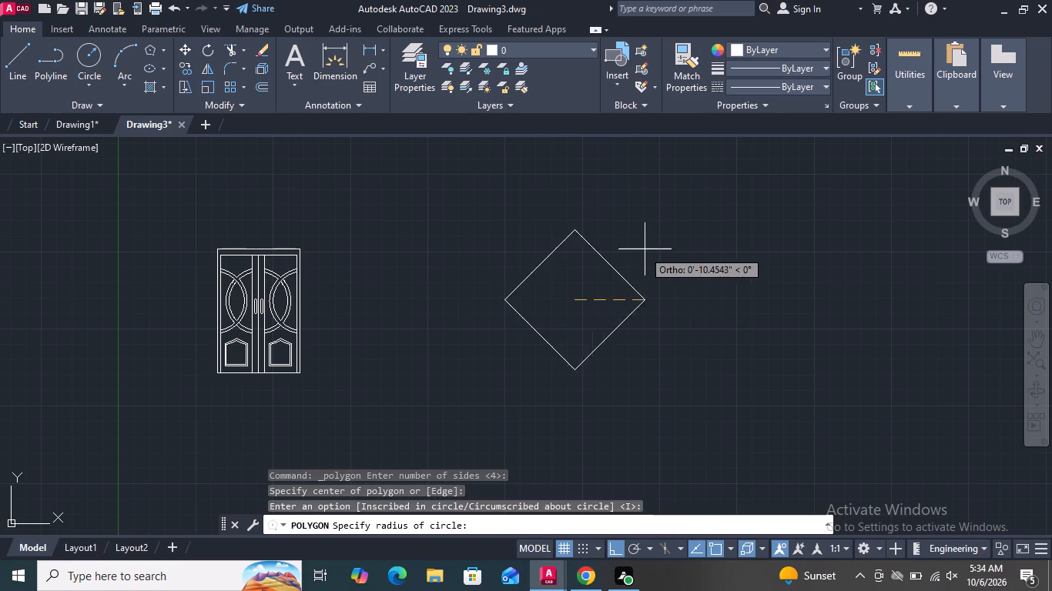
pyautogui.click(652, 244)
# With ortho off, draw a four-sided inscribed polygon centred in the diamond, its corners on the midpoints of the diamond's edges.
pyautogui.press('space')
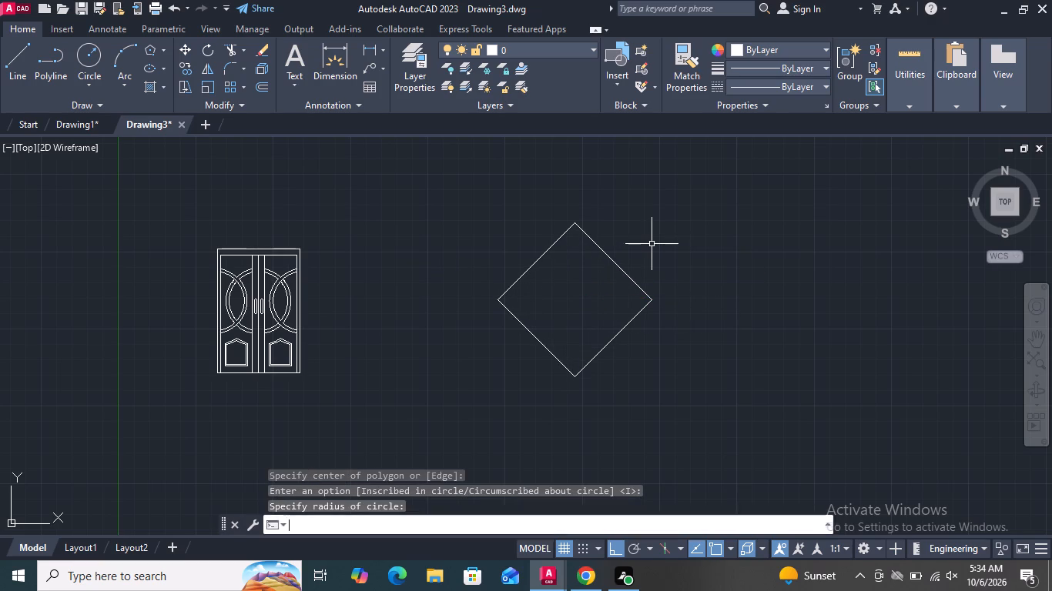
pyautogui.press('space')
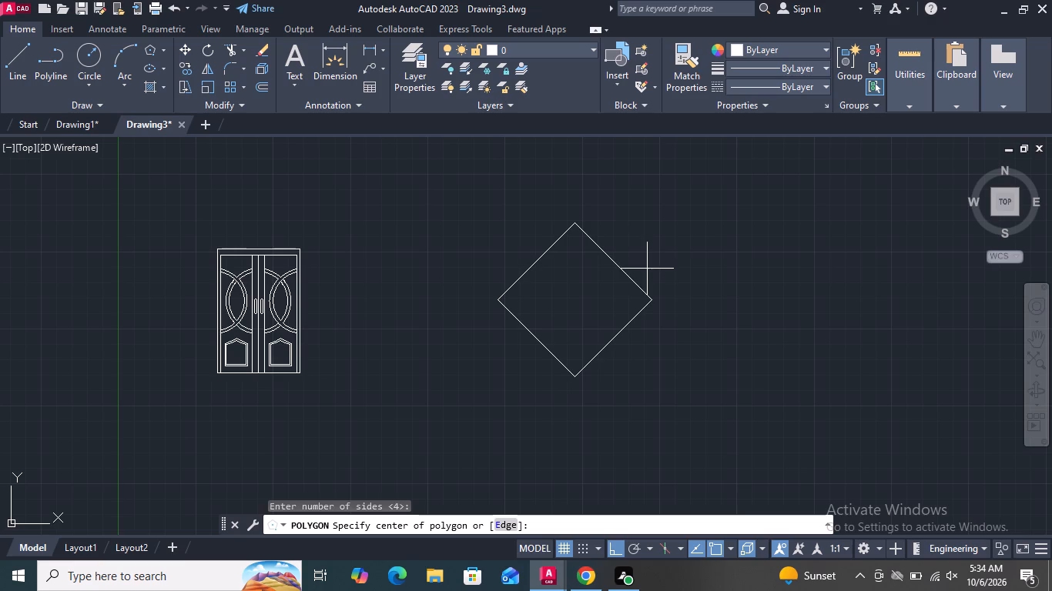
pyautogui.click(575, 302)
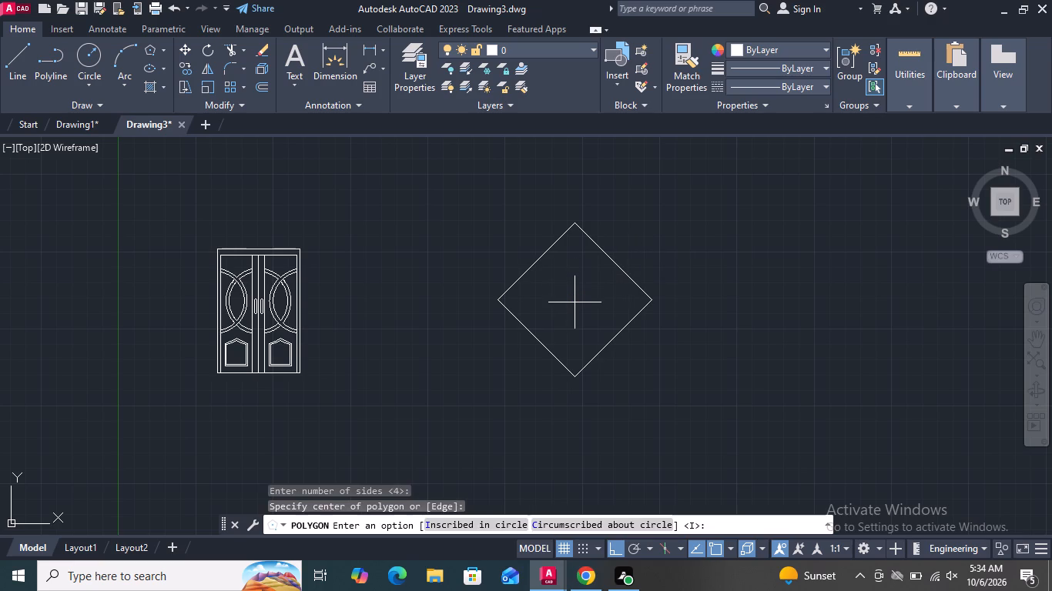
pyautogui.press('Return')
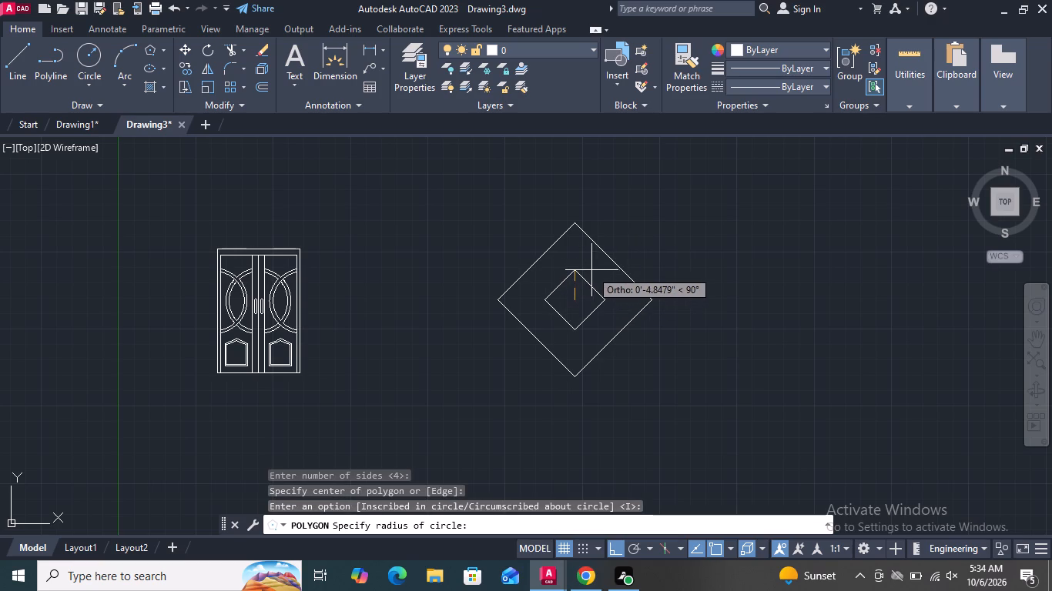
pyautogui.click(616, 543)
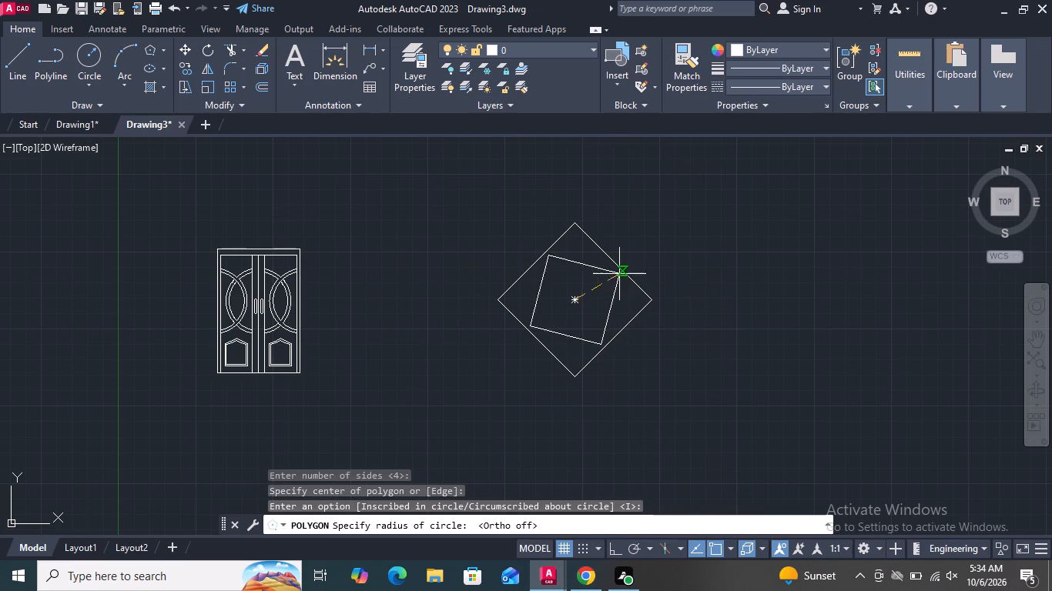
pyautogui.click(615, 259)
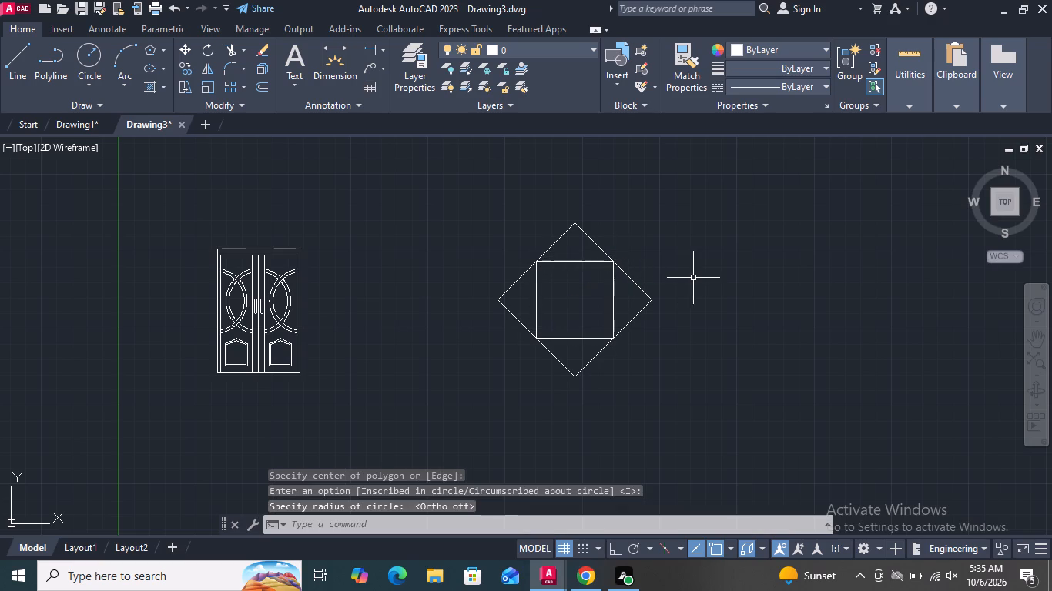
# Draw a four-sided inscribed polygon as a diamond centred in the square, its corners on the midpoints of the square's sides.
pyautogui.click(164, 53)
pyautogui.click(358, 209)
pyautogui.press('Return')
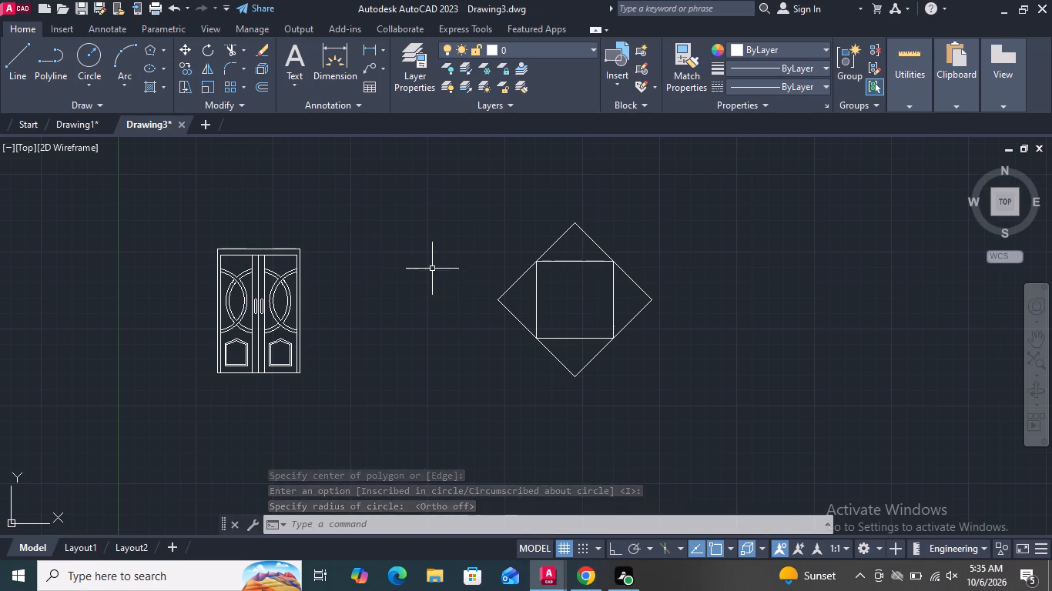
pyautogui.press('Return')
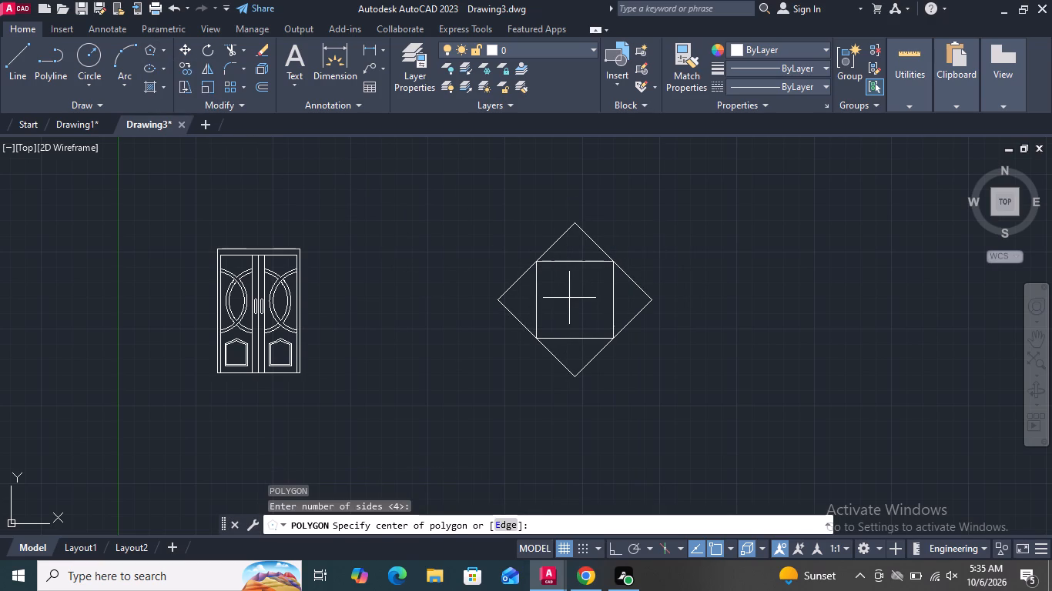
pyautogui.scroll(-4, 569, 298)
pyautogui.scroll(2, 563, 308)
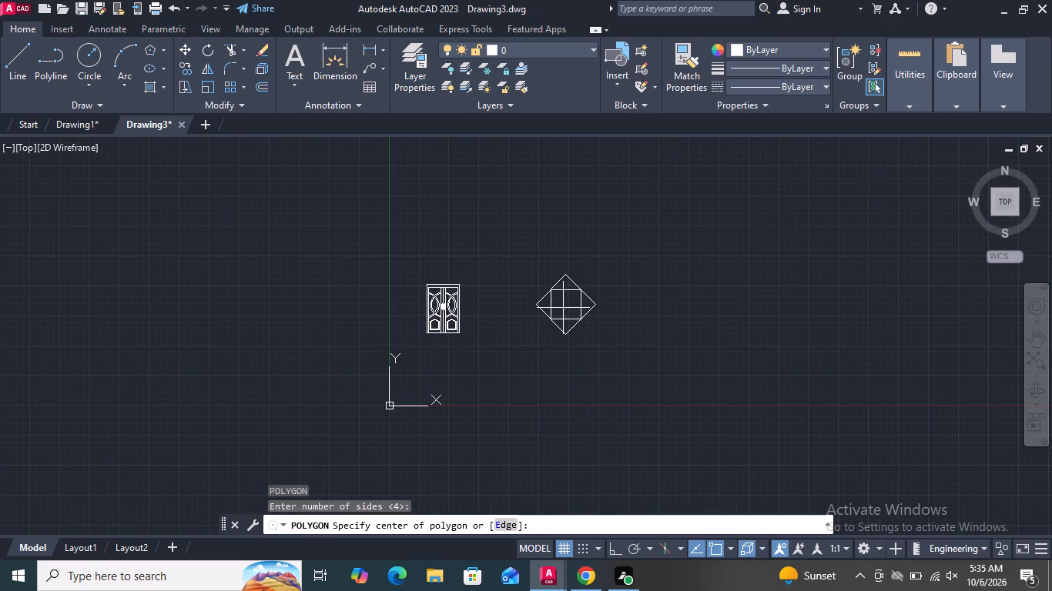
pyautogui.scroll(-1, 563, 308)
pyautogui.click(563, 308)
pyautogui.scroll(3, 563, 305)
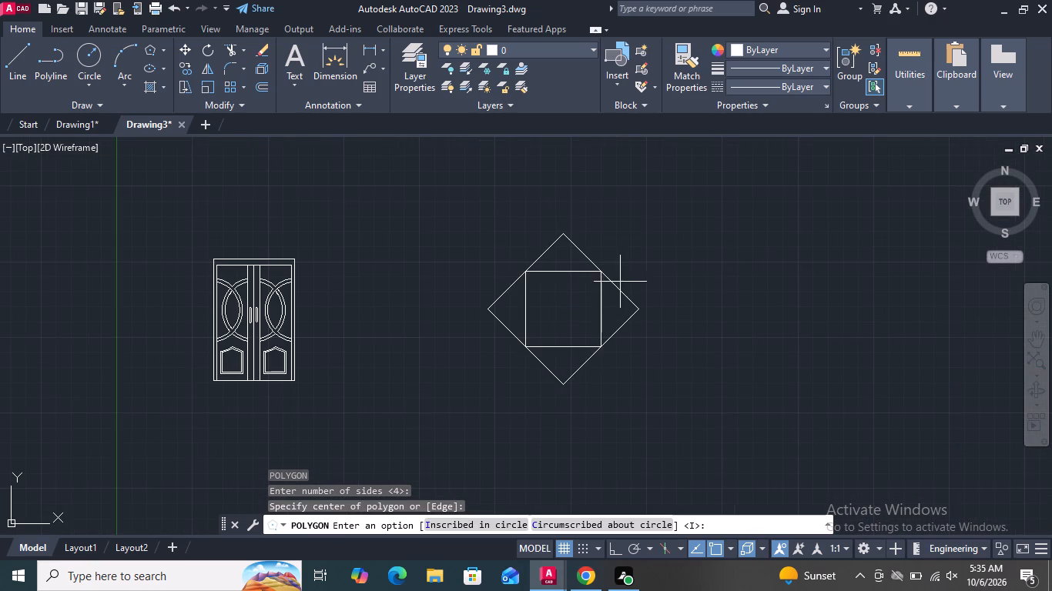
pyautogui.press('Return')
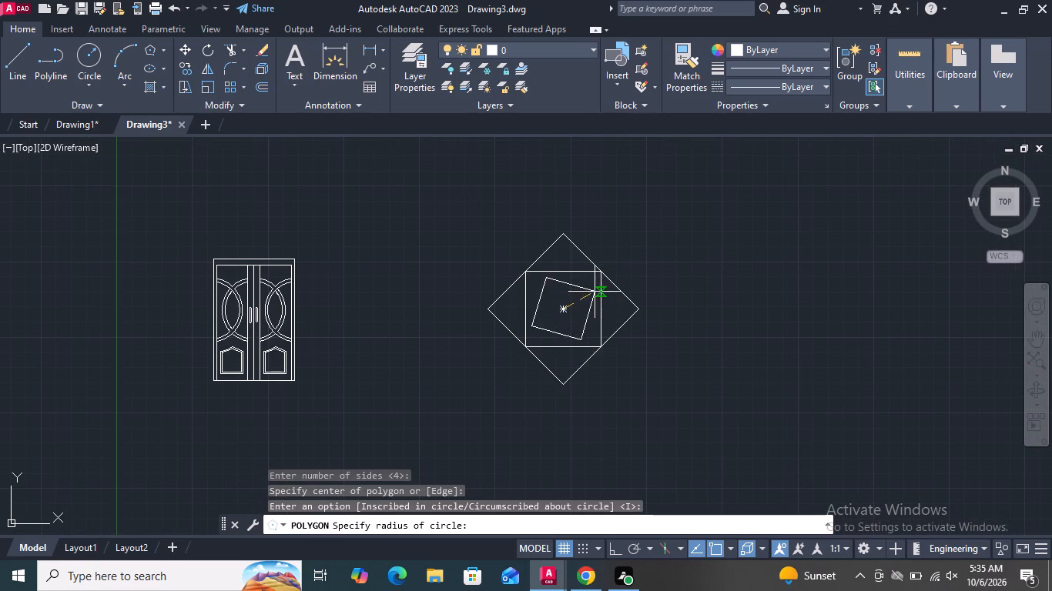
pyautogui.click(564, 273)
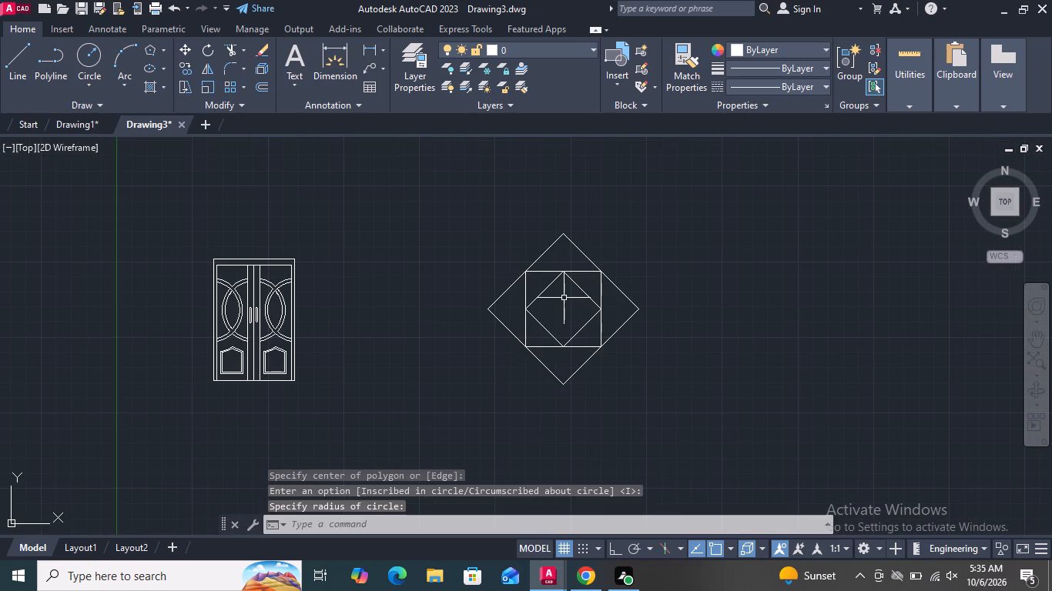
# Draw a four-sided inscribed polygon as an upright square inside the inner diamond, cornered on the midpoints of its edges.
pyautogui.press('Return')
pyautogui.press('Return')
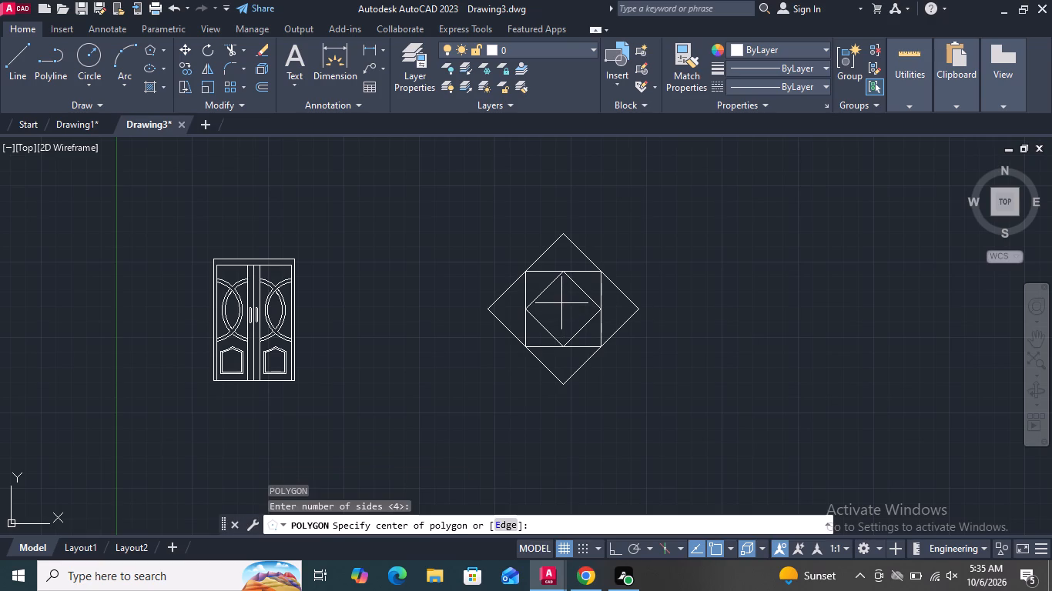
pyautogui.scroll(-3, 561, 303)
pyautogui.click(562, 310)
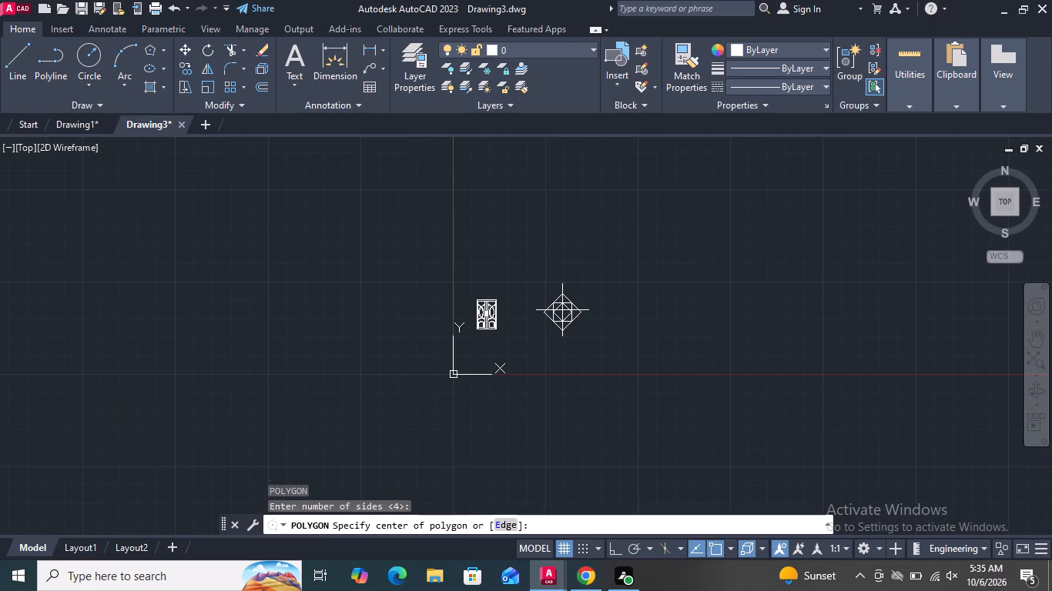
pyautogui.scroll(3, 562, 310)
pyautogui.press('Return')
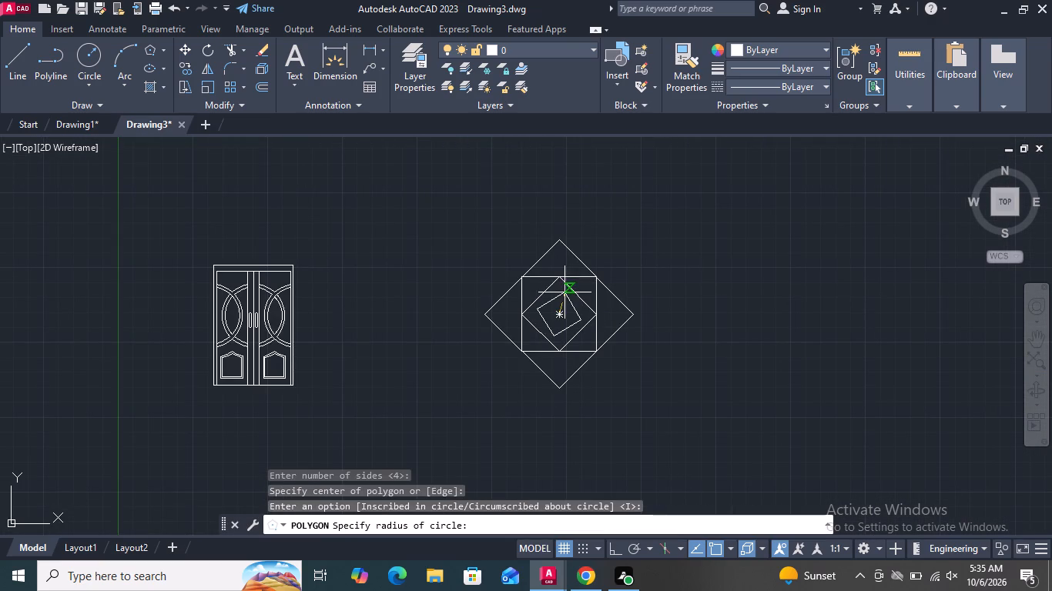
pyautogui.scroll(2, 565, 292)
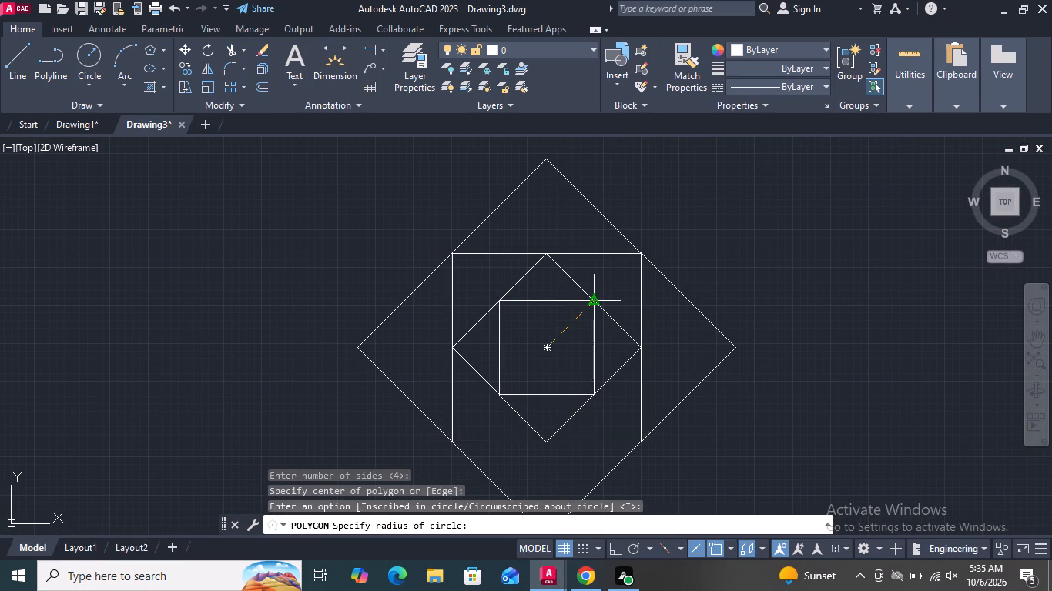
pyautogui.click(598, 304)
# Draw a third four-sided inscribed diamond centred in the smallest square, its corners on the midpoints of that square's sides.
pyautogui.scroll(-1, 588, 275)
pyautogui.scroll(2, 568, 319)
pyautogui.press('Return')
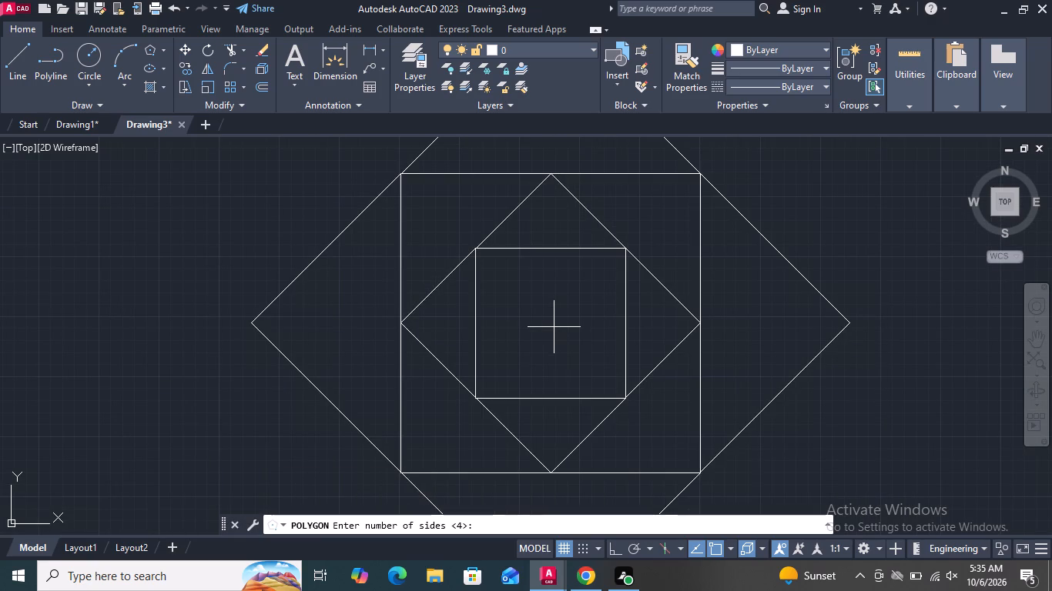
pyautogui.scroll(-3, 554, 327)
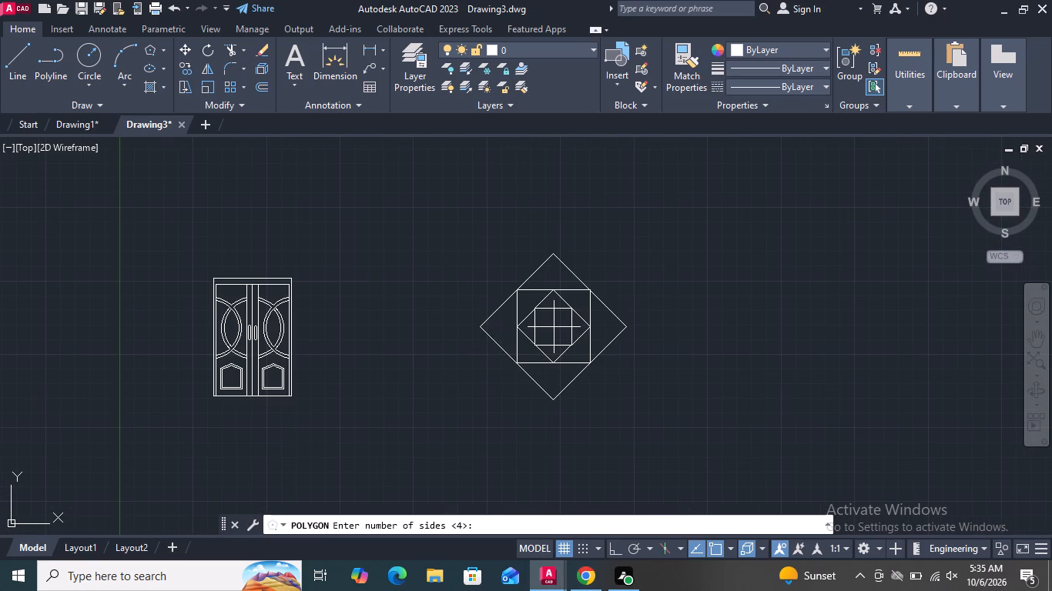
pyautogui.press('Return')
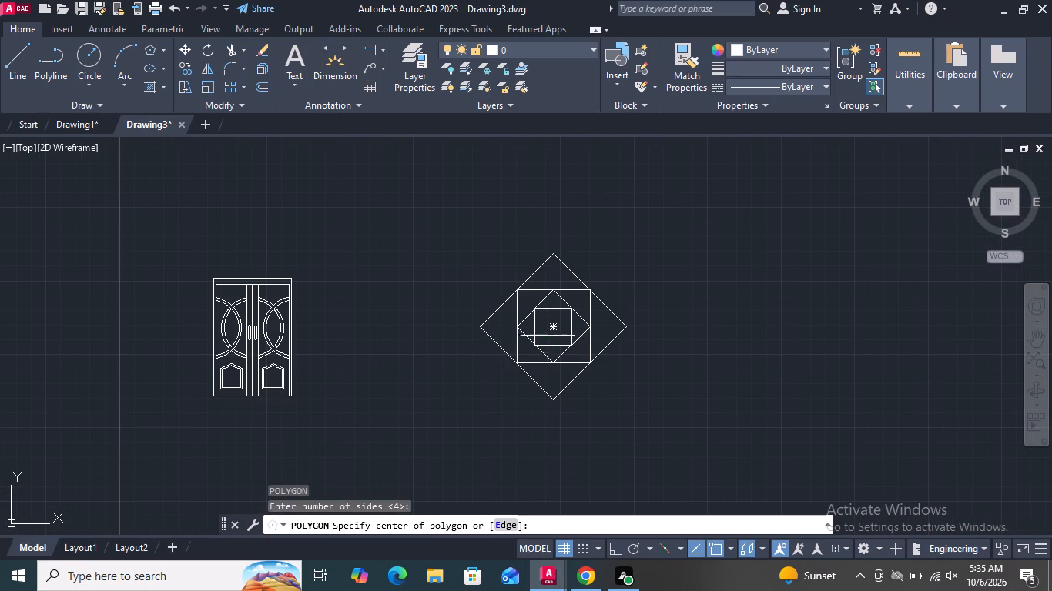
pyautogui.click(551, 327)
pyautogui.scroll(3, 551, 327)
pyautogui.press('Return')
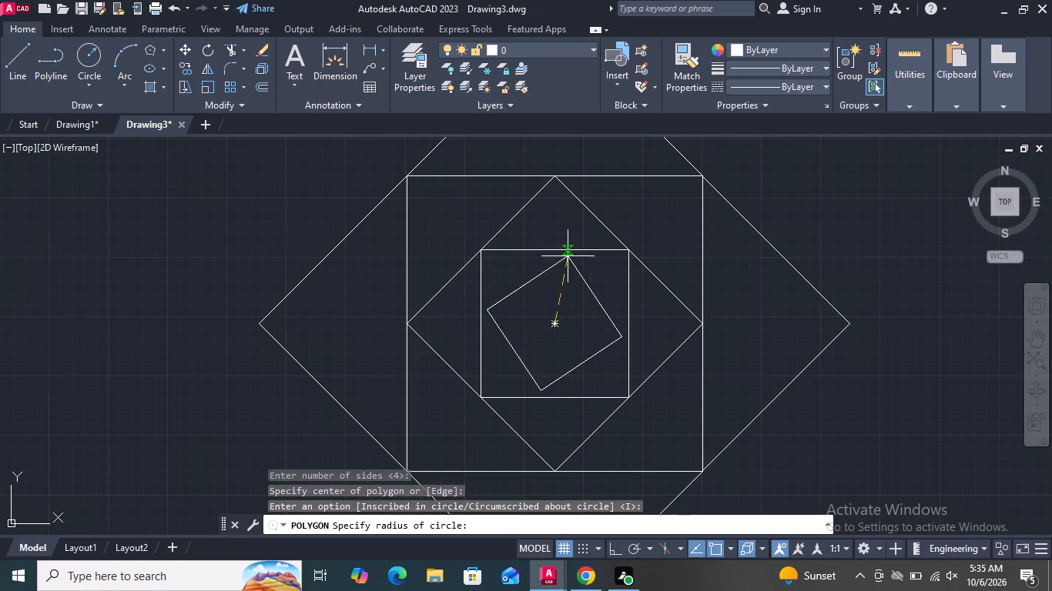
pyautogui.click(555, 249)
# Draw a third upright four-sided inscribed square inside the smallest diamond, its corners on the midpoints of that diamond's edges.
pyautogui.scroll(-2, 574, 317)
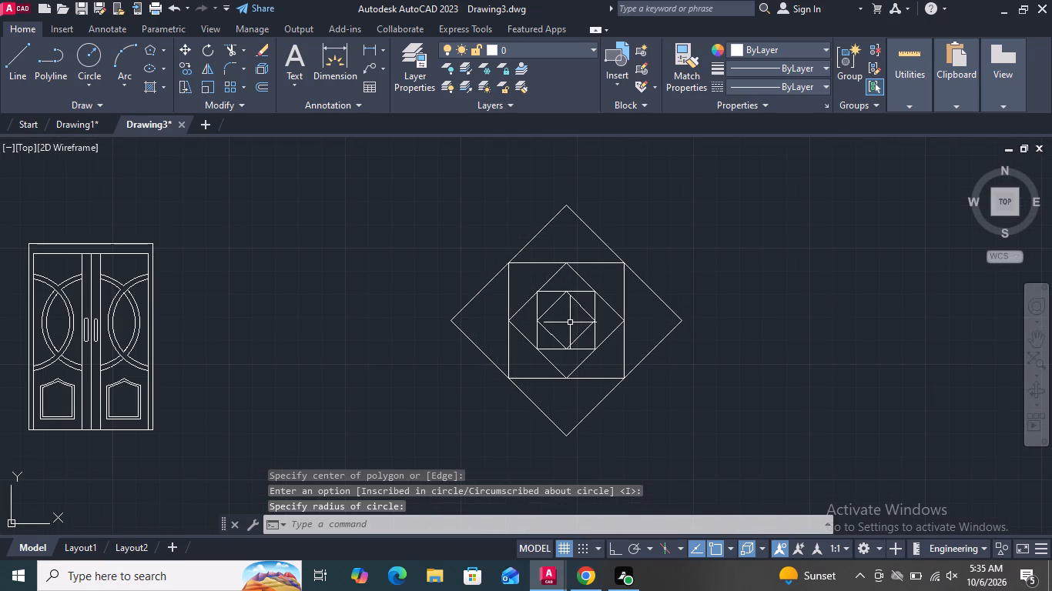
pyautogui.press('Return')
pyautogui.press('Return')
pyautogui.scroll(1, 566, 316)
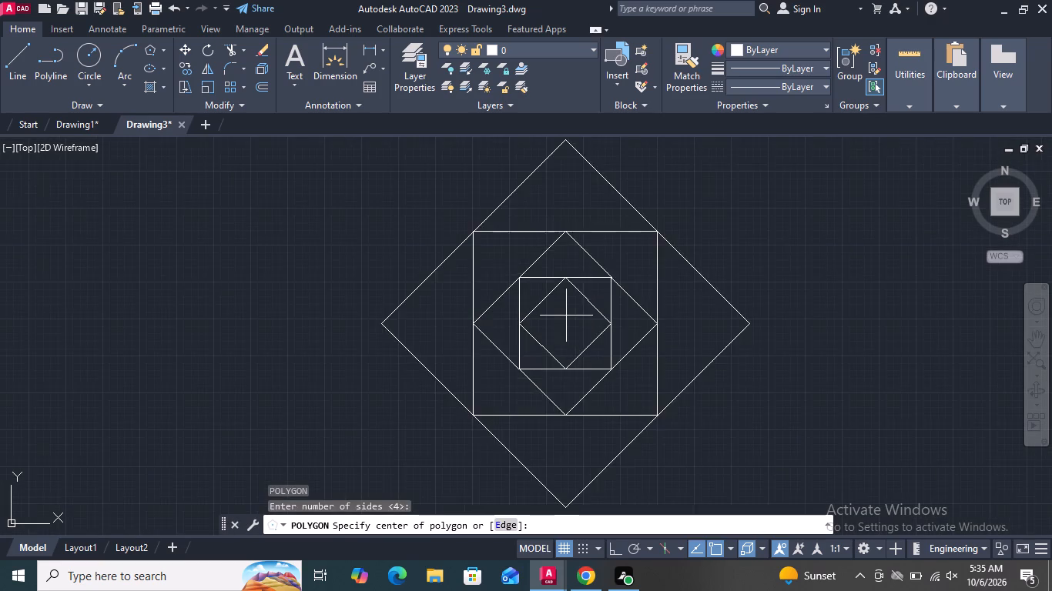
pyautogui.scroll(-2, 565, 315)
pyautogui.click(565, 315)
pyautogui.scroll(3, 565, 315)
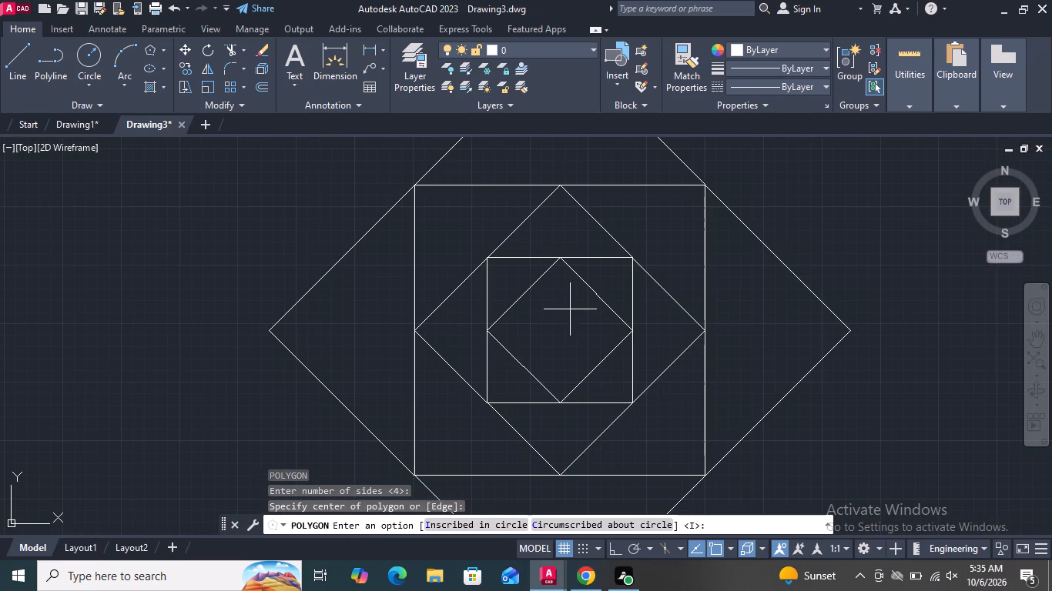
pyautogui.press('Return')
pyautogui.click(595, 298)
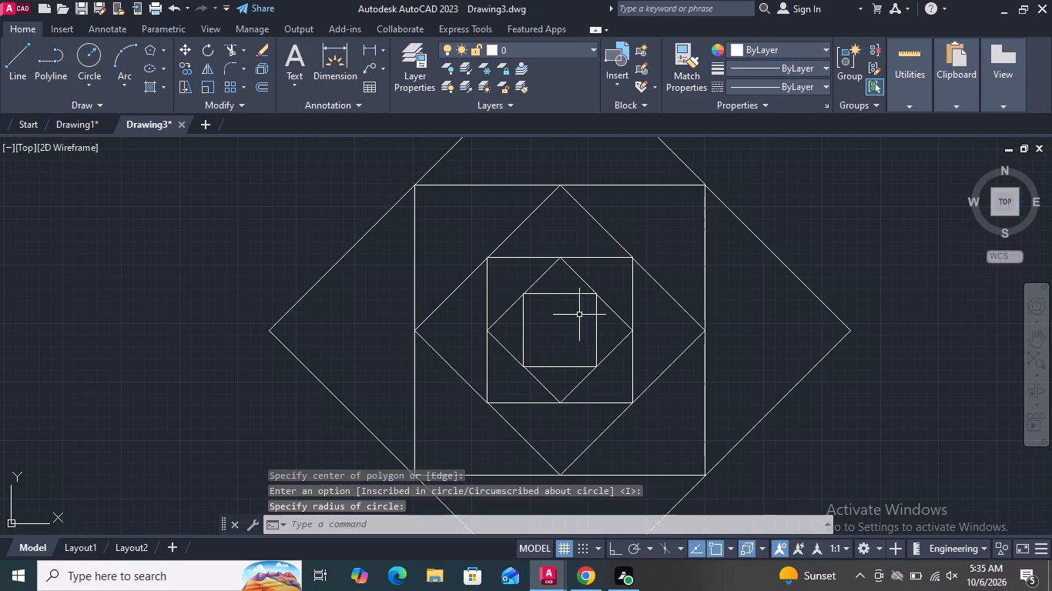
# Draw a fourth four-sided inscribed diamond centred in the innermost square, its corners on the midpoints of that square's sides.
pyautogui.press('Return')
pyautogui.scroll(-2, 571, 336)
pyautogui.press('Return')
pyautogui.scroll(-1, 566, 334)
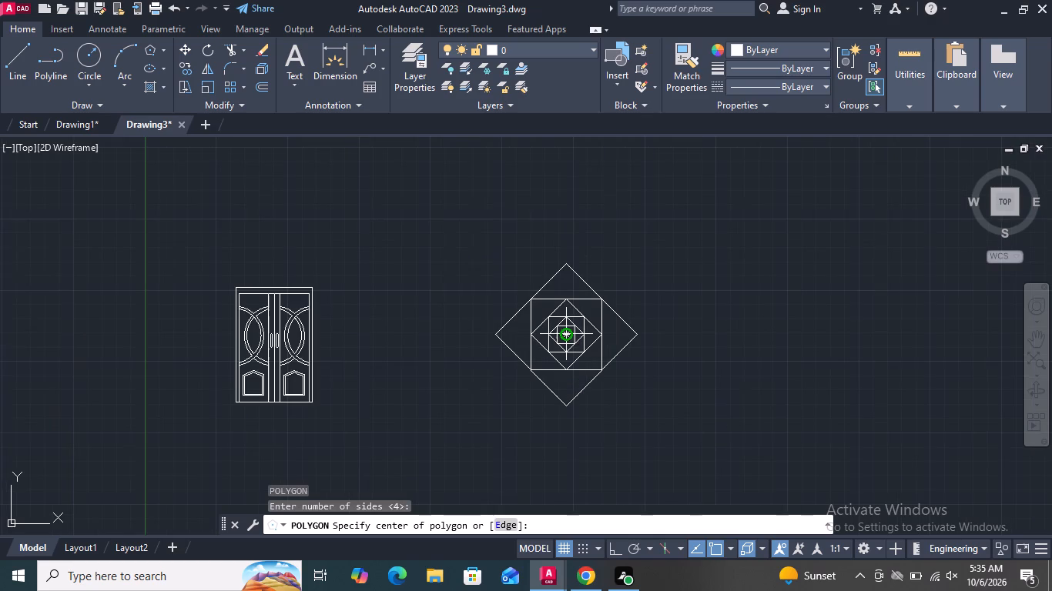
pyautogui.click(566, 333)
pyautogui.scroll(4, 566, 333)
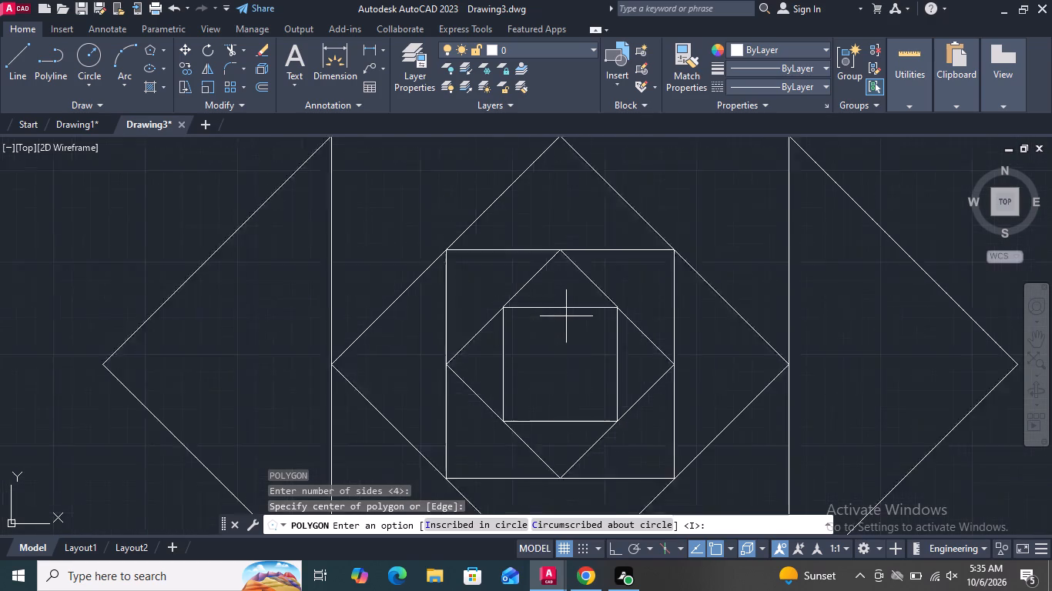
pyautogui.scroll(1, 566, 316)
pyautogui.press('Return')
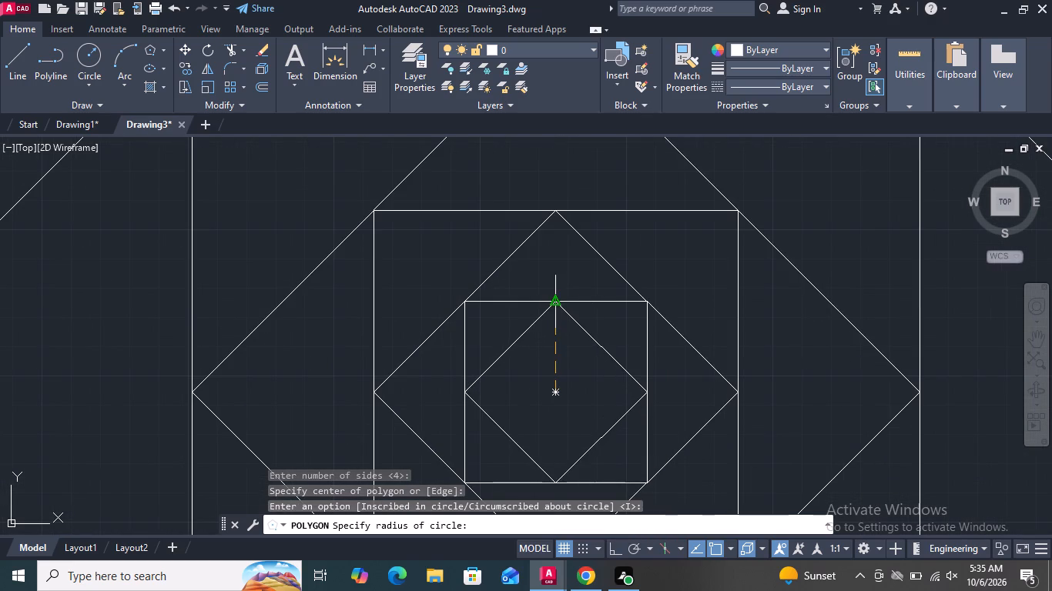
pyautogui.click(553, 302)
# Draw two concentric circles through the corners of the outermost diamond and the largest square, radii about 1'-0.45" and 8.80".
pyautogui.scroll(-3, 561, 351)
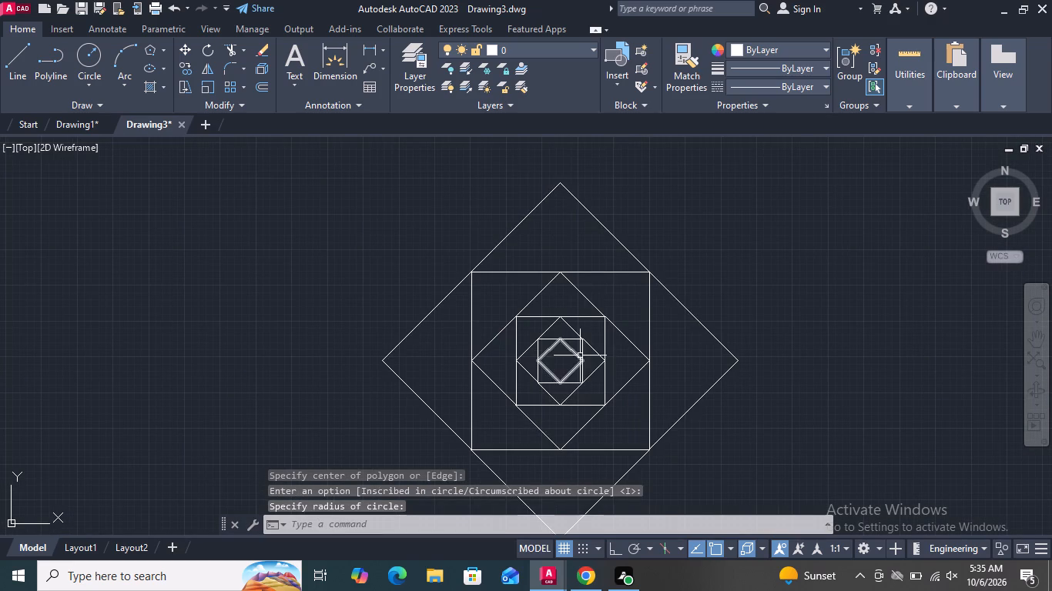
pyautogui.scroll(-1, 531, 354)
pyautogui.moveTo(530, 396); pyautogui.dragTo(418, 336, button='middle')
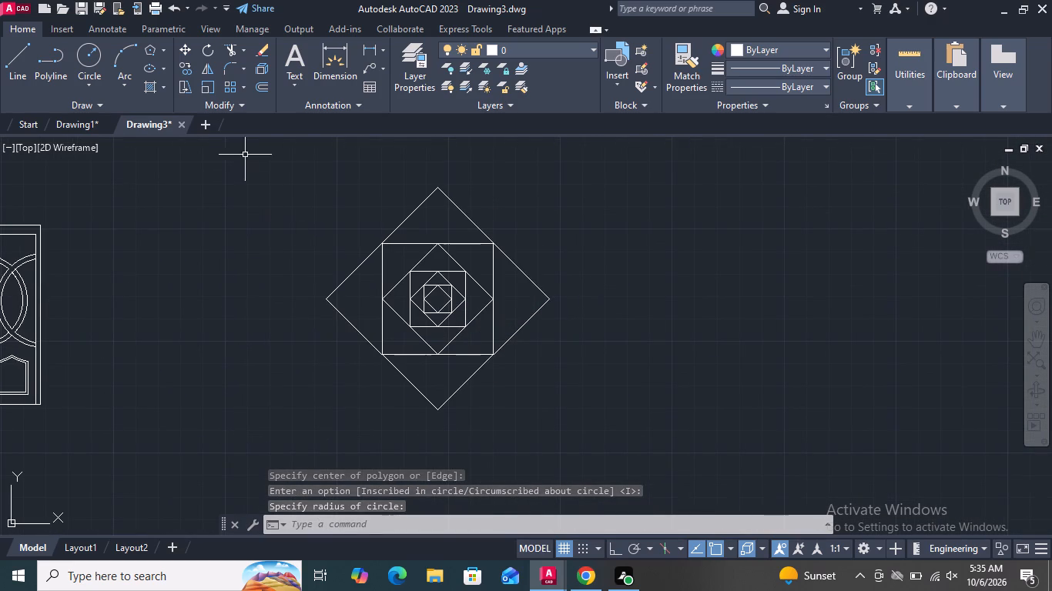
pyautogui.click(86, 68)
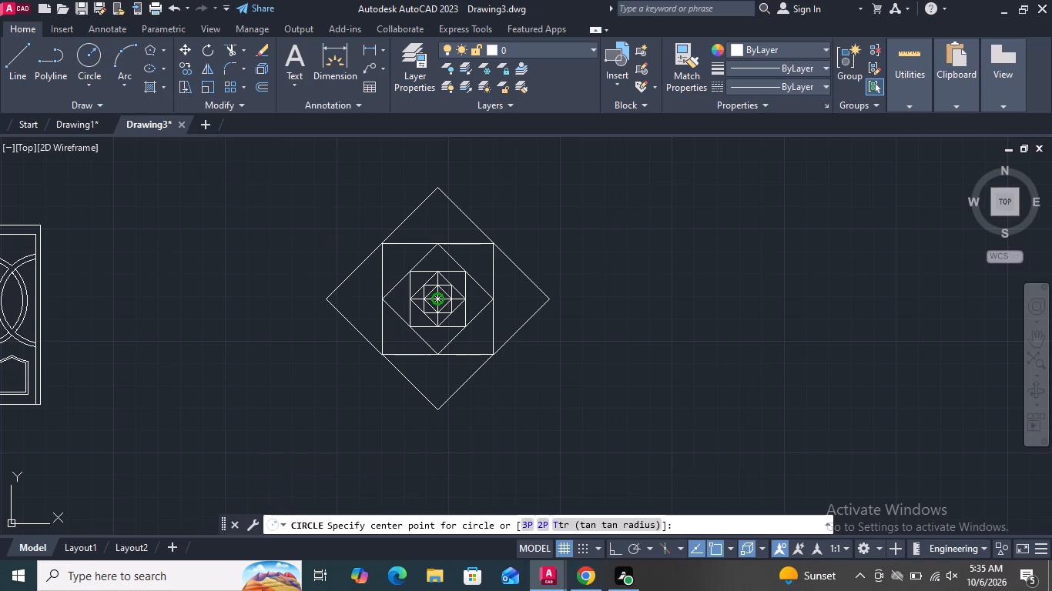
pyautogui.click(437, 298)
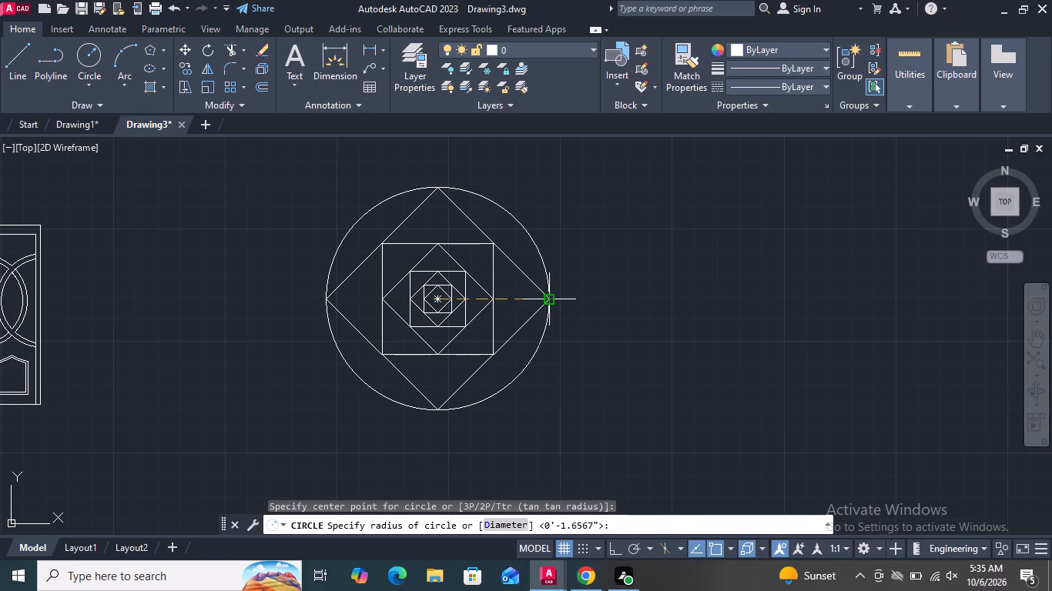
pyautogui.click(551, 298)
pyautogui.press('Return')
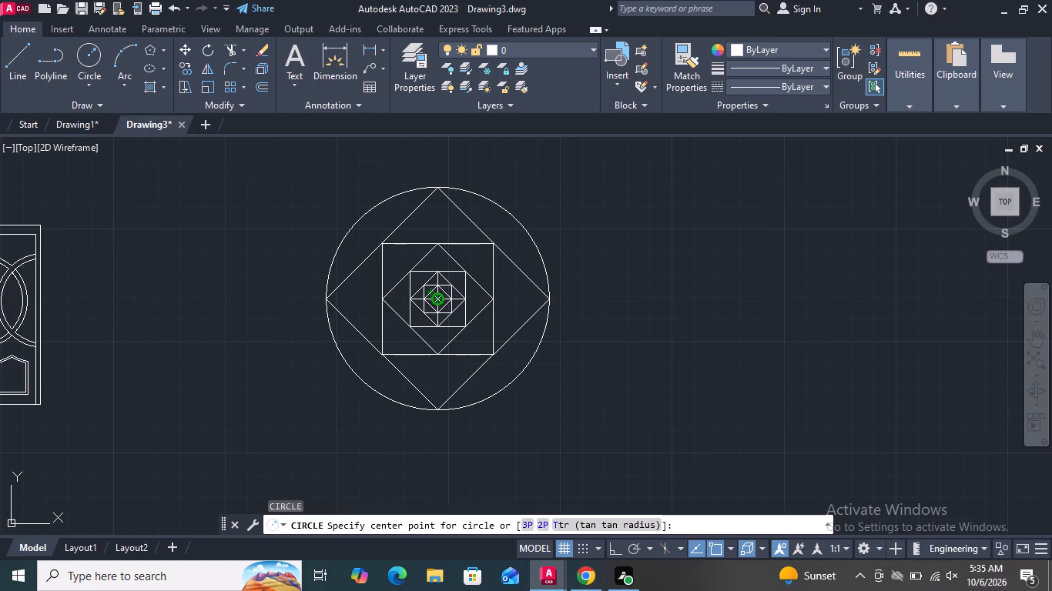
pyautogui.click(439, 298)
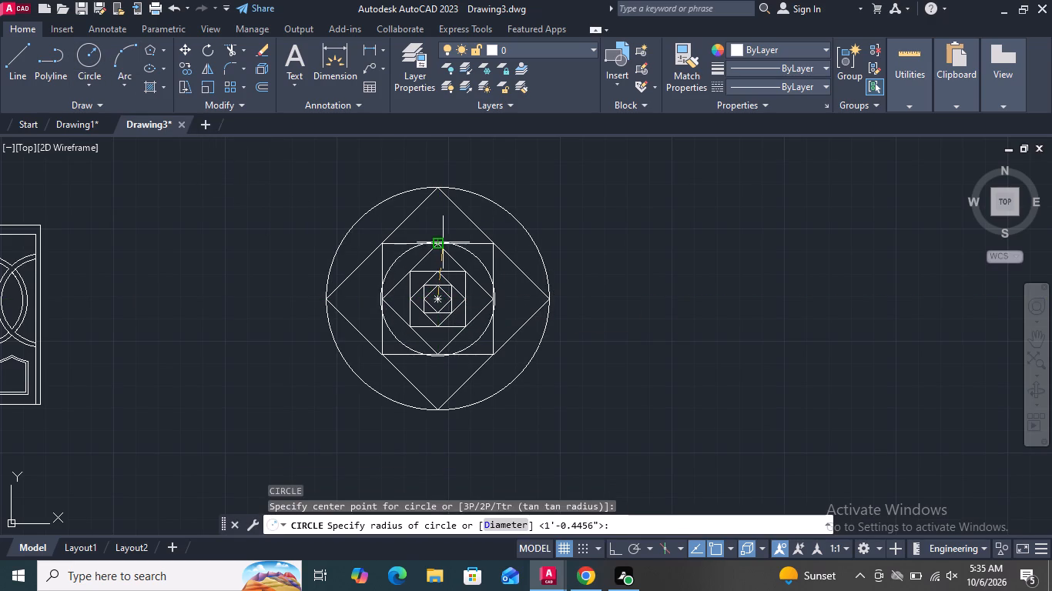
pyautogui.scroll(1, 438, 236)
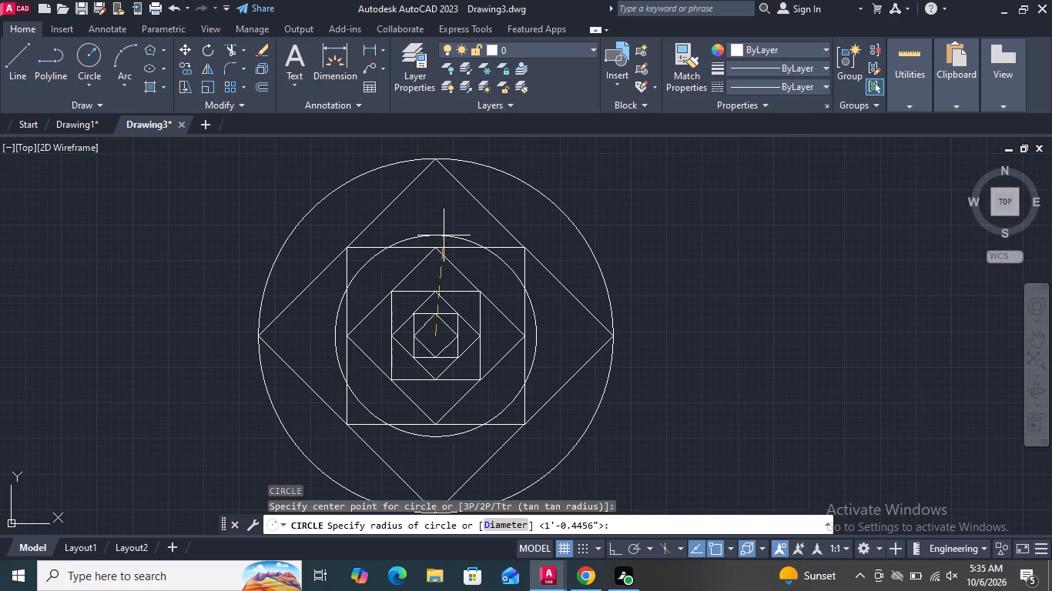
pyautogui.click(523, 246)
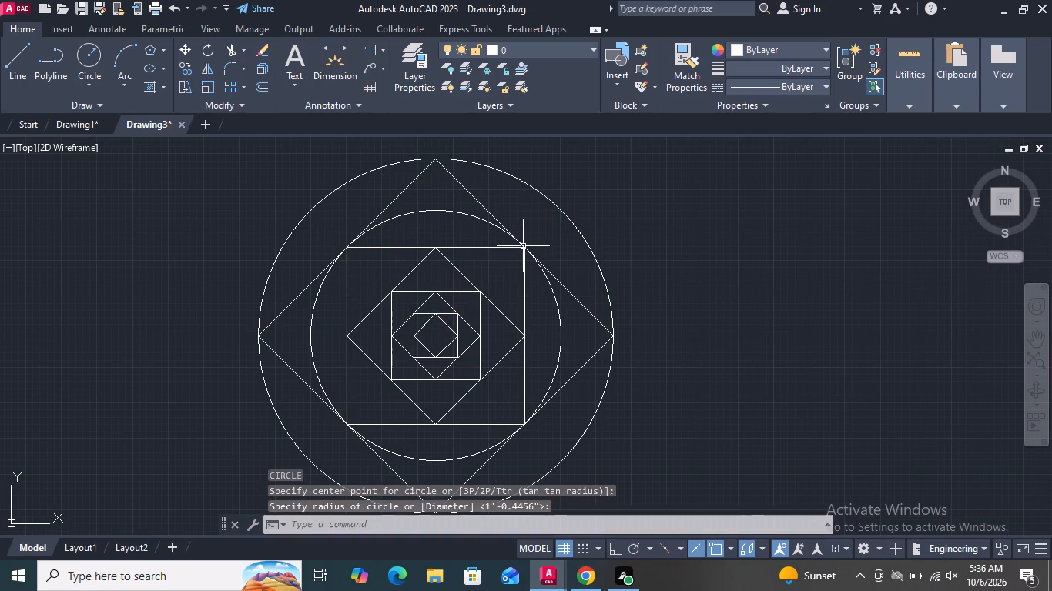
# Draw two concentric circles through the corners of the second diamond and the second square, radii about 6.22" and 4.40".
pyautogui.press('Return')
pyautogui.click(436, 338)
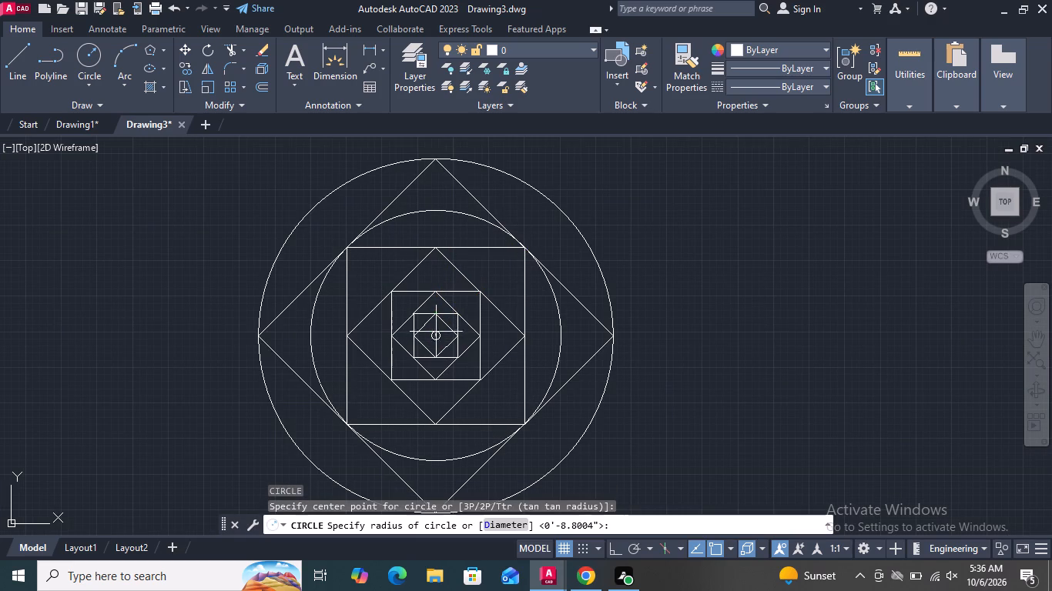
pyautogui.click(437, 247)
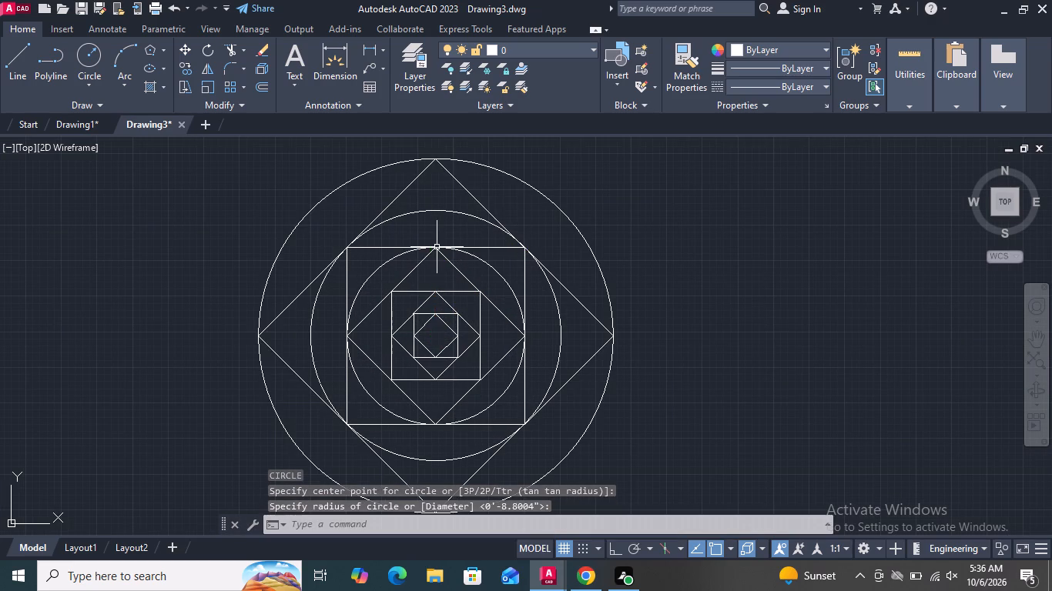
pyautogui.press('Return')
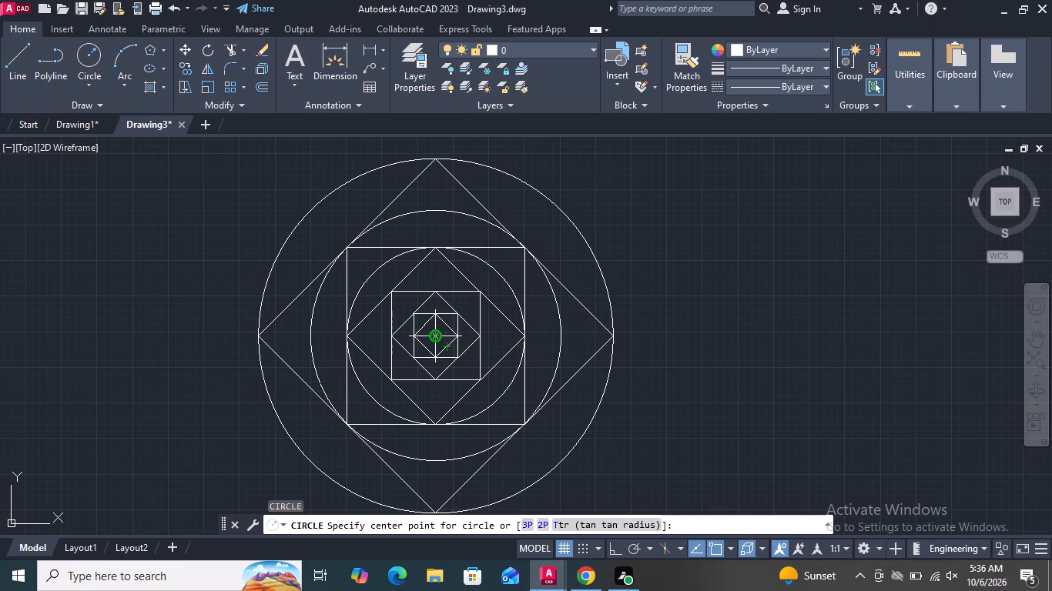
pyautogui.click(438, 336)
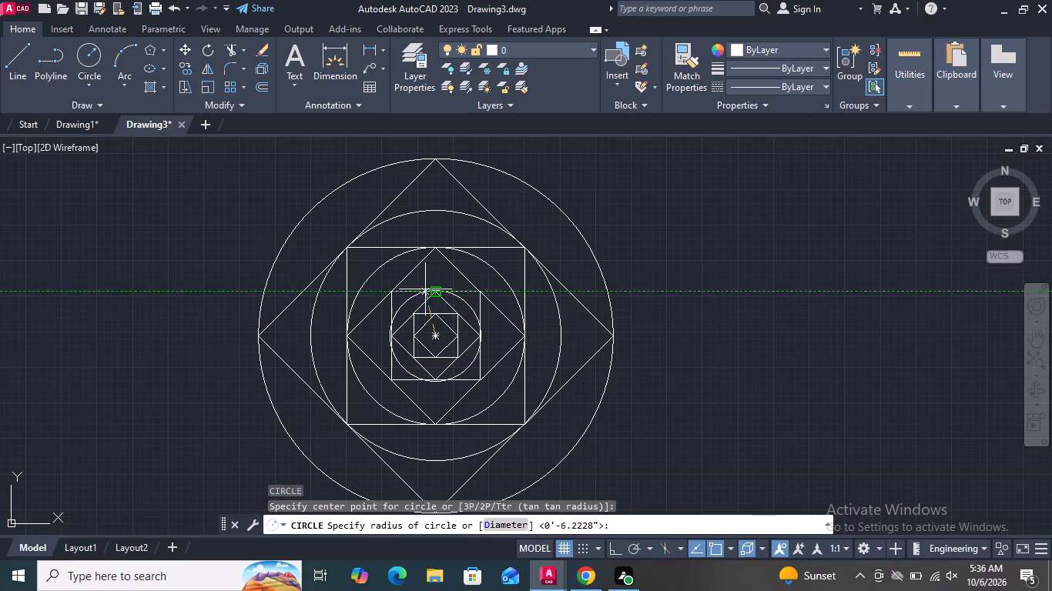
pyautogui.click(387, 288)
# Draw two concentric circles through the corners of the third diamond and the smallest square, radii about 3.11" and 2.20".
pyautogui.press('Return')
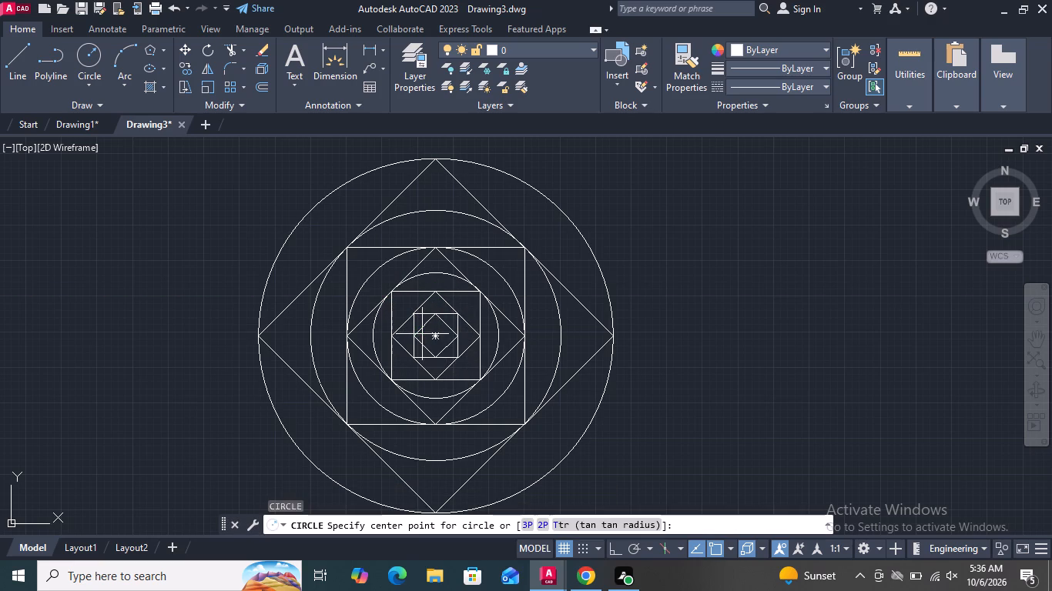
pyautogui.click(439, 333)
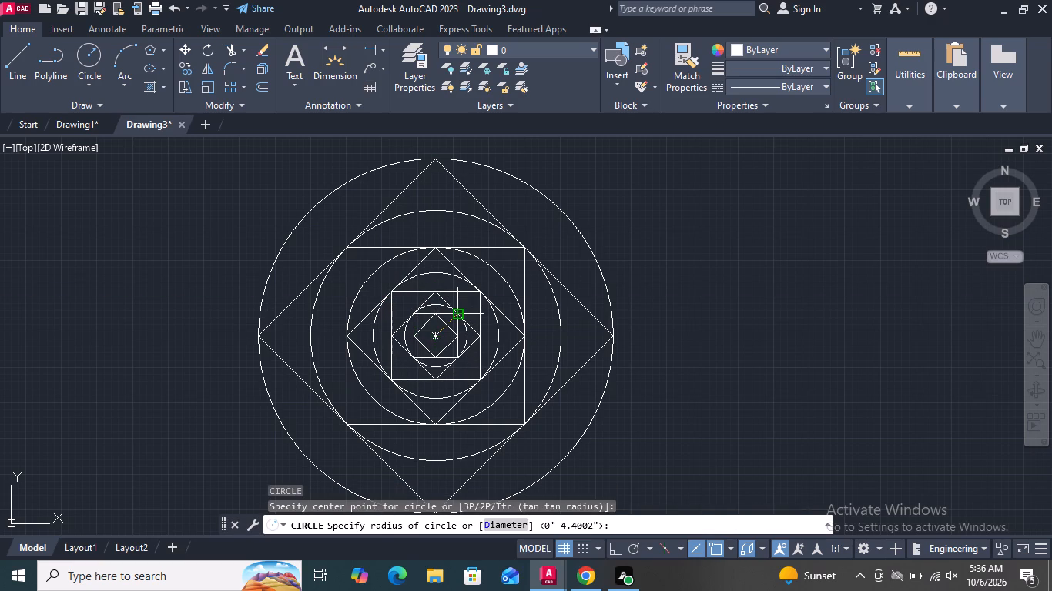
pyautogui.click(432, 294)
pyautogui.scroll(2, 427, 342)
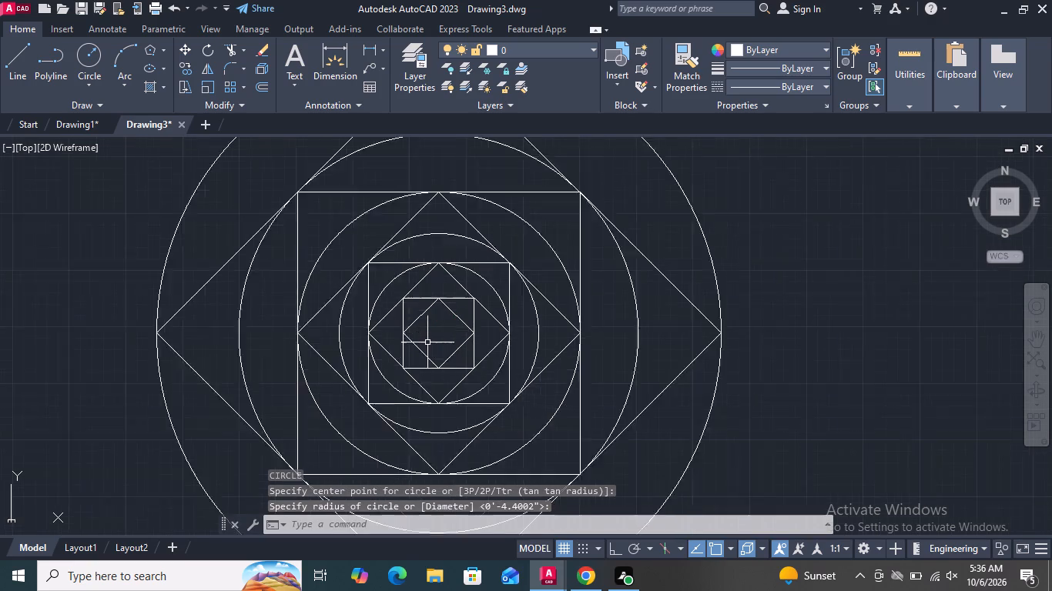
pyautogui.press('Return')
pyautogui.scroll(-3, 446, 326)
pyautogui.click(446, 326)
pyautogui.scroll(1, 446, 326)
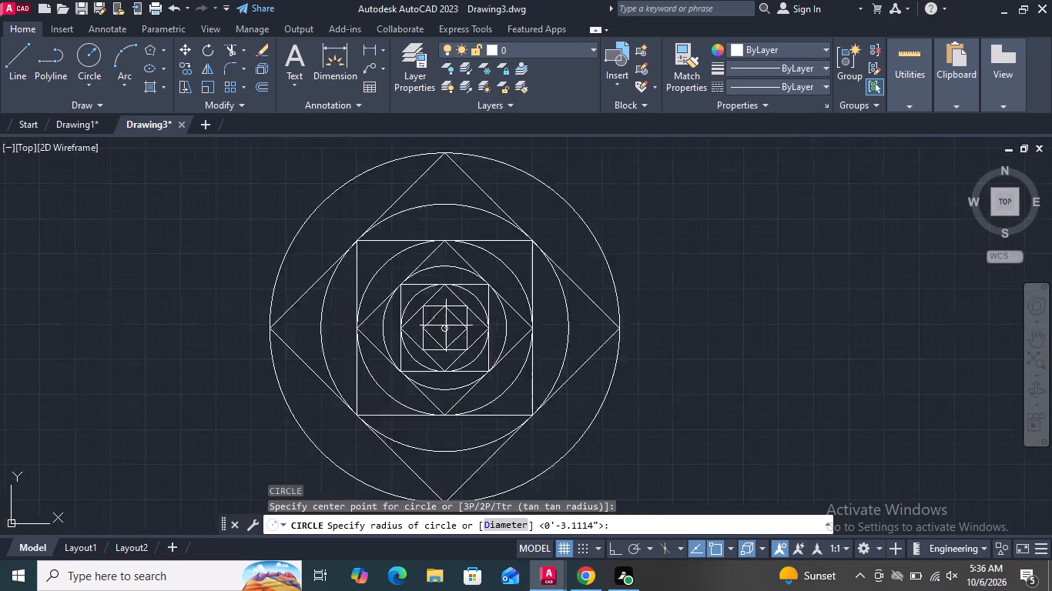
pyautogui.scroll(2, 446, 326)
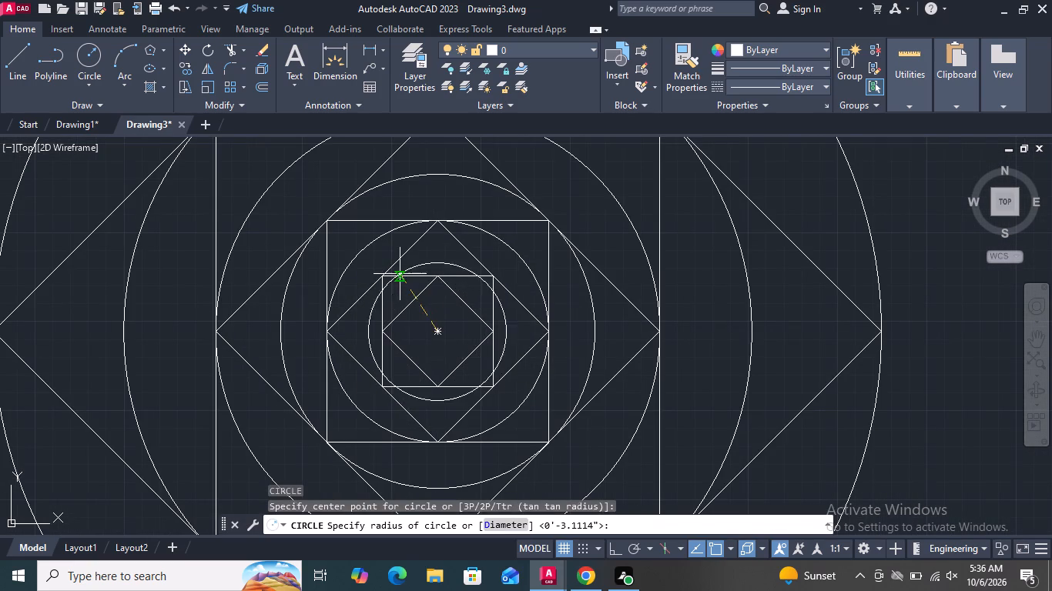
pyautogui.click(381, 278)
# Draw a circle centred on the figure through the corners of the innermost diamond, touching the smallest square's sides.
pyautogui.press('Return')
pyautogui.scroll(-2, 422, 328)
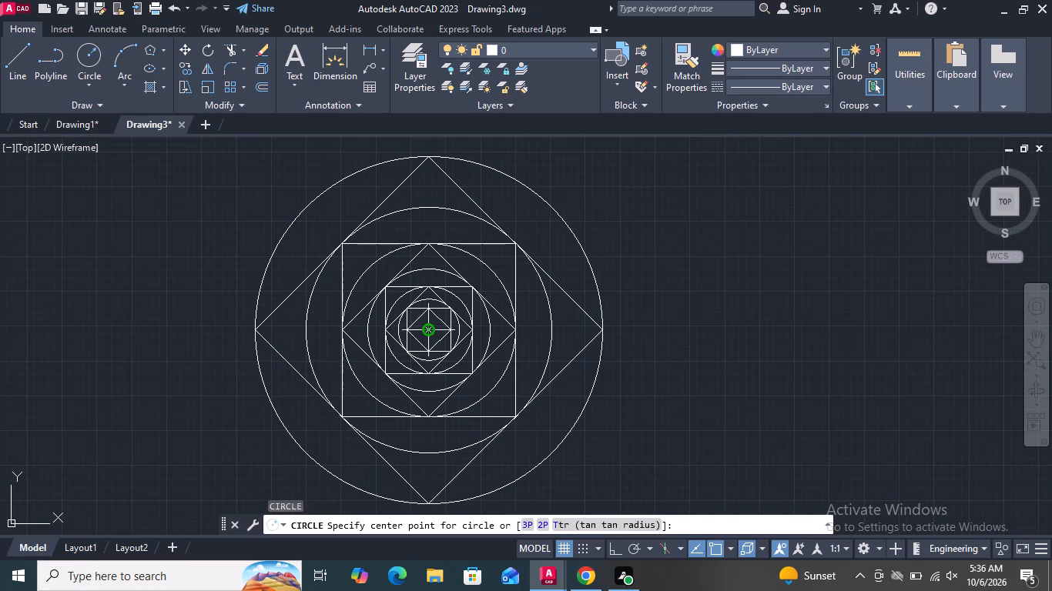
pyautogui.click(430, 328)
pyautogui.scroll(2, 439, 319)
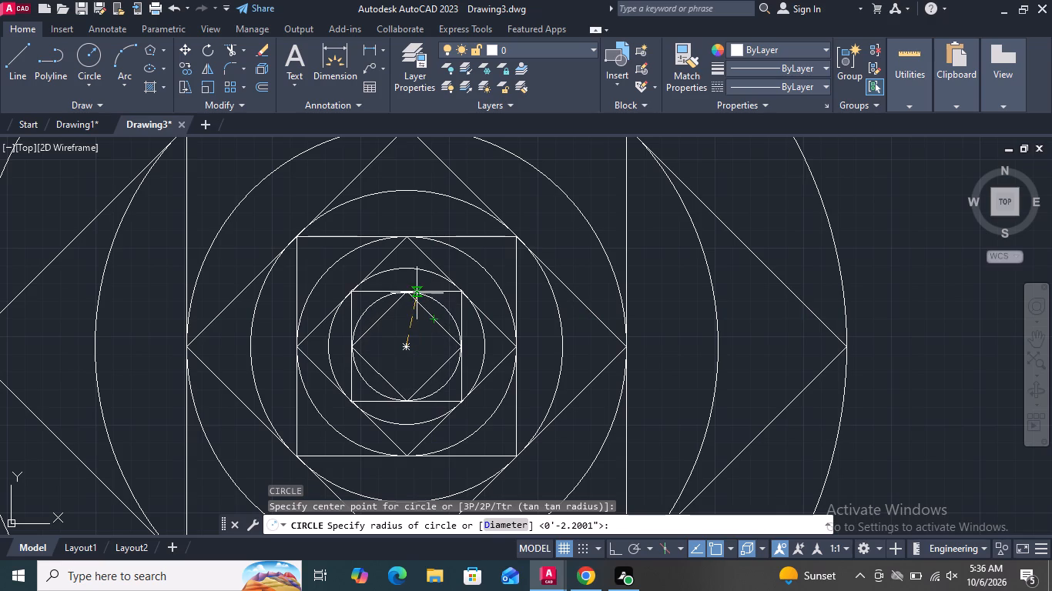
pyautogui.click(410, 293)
# Erase the outermost circle, the outermost diamond, the circle around the largest square, and the largest square itself.
pyautogui.scroll(-1, 481, 302)
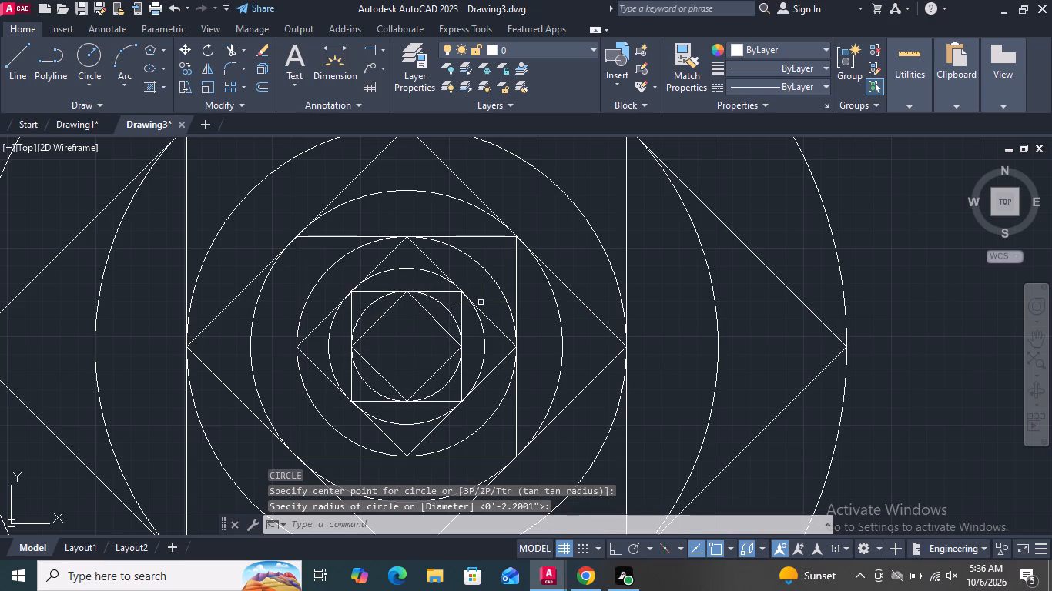
pyautogui.scroll(-2, 481, 302)
pyautogui.scroll(-2, 578, 359)
pyautogui.scroll(1, 578, 358)
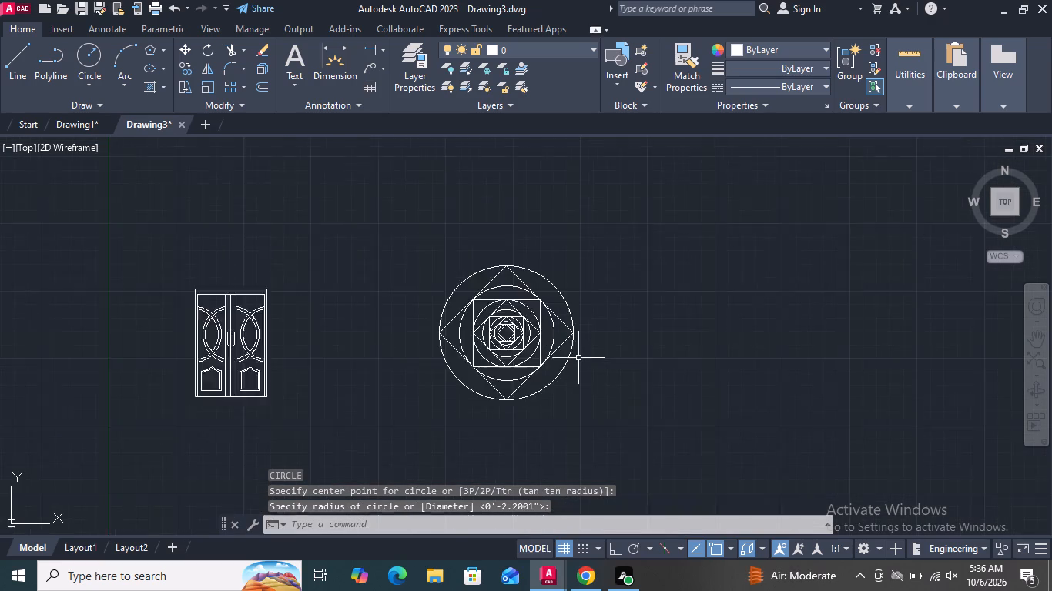
pyautogui.scroll(1, 578, 358)
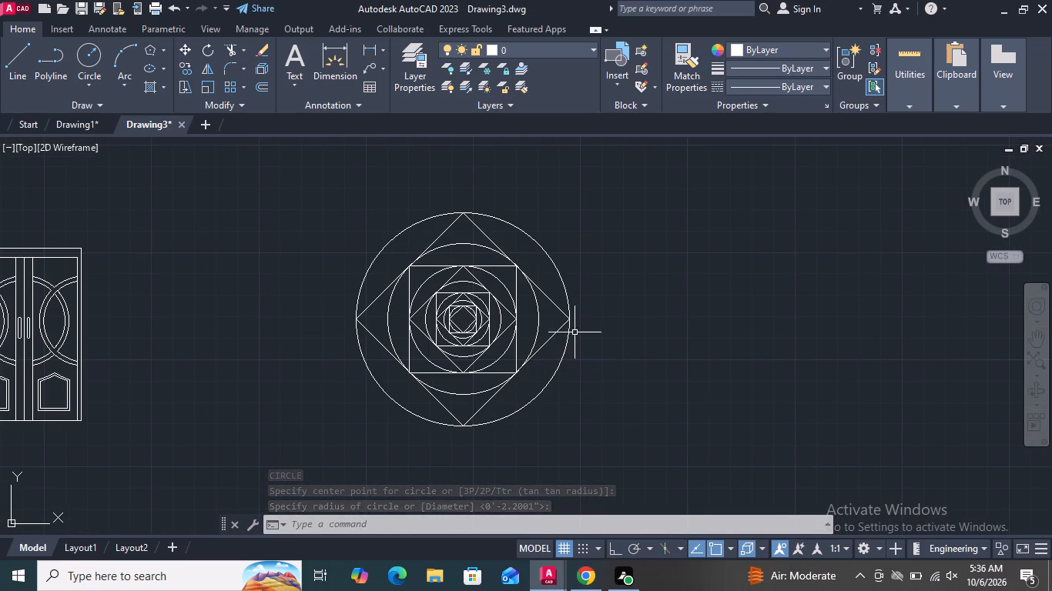
pyautogui.click(568, 299)
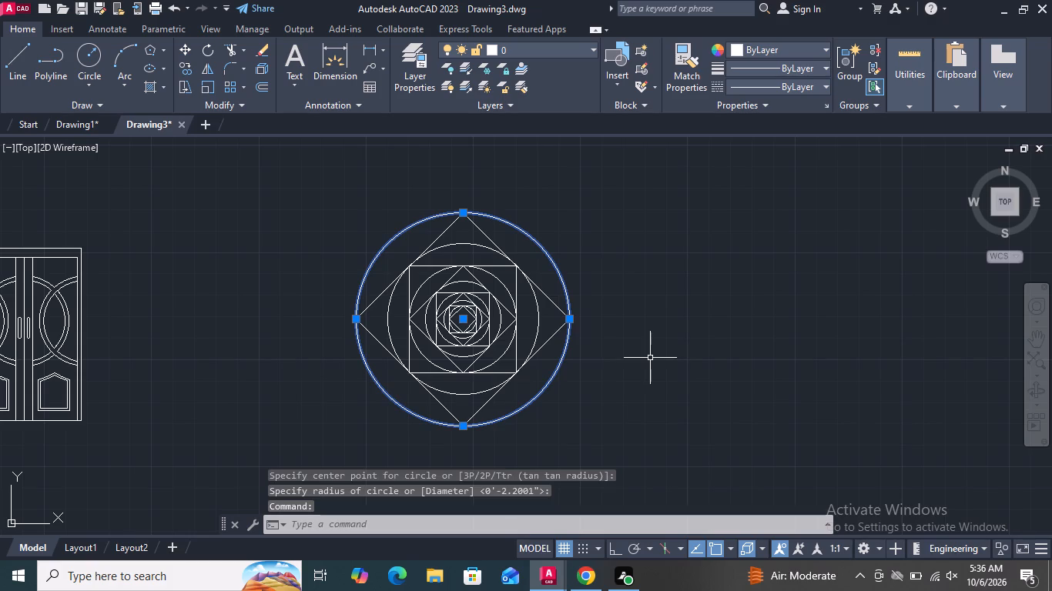
pyautogui.press('Delete')
pyautogui.click(559, 306)
pyautogui.press('Delete')
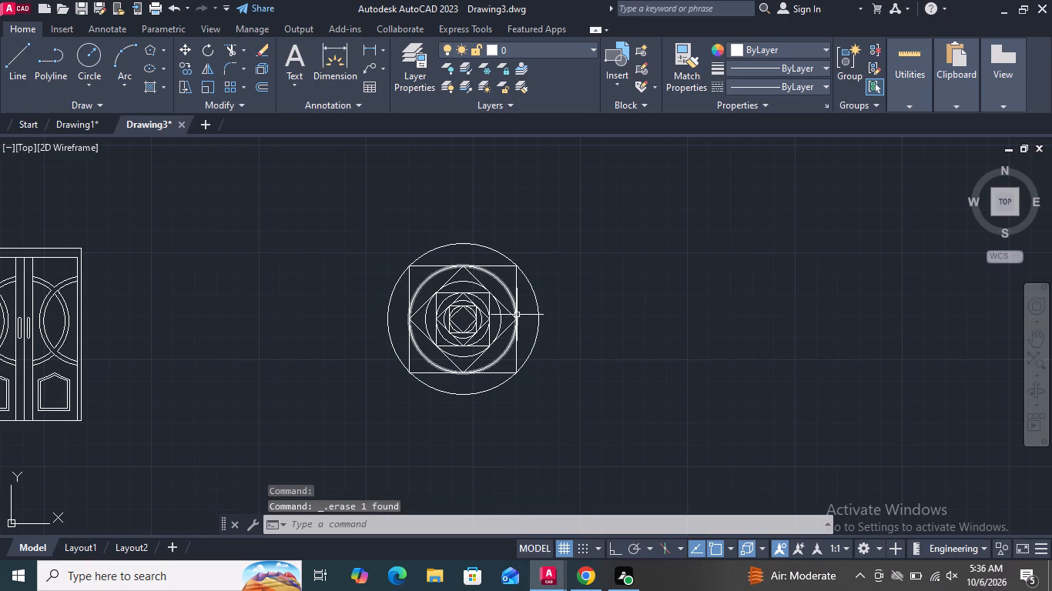
pyautogui.click(539, 307)
pyautogui.press('Delete')
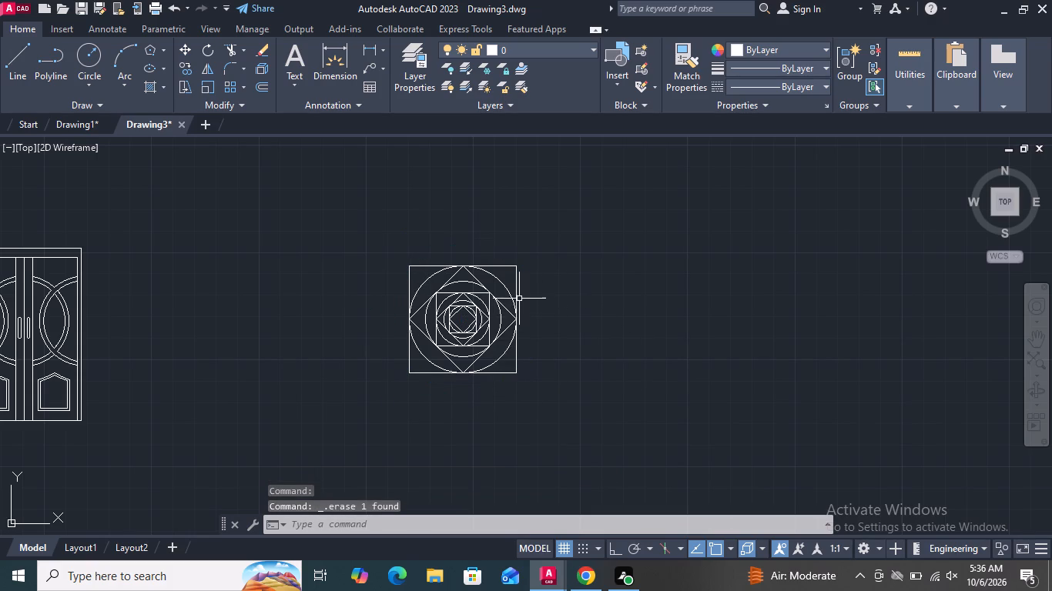
pyautogui.click(514, 285)
pyautogui.press('Delete')
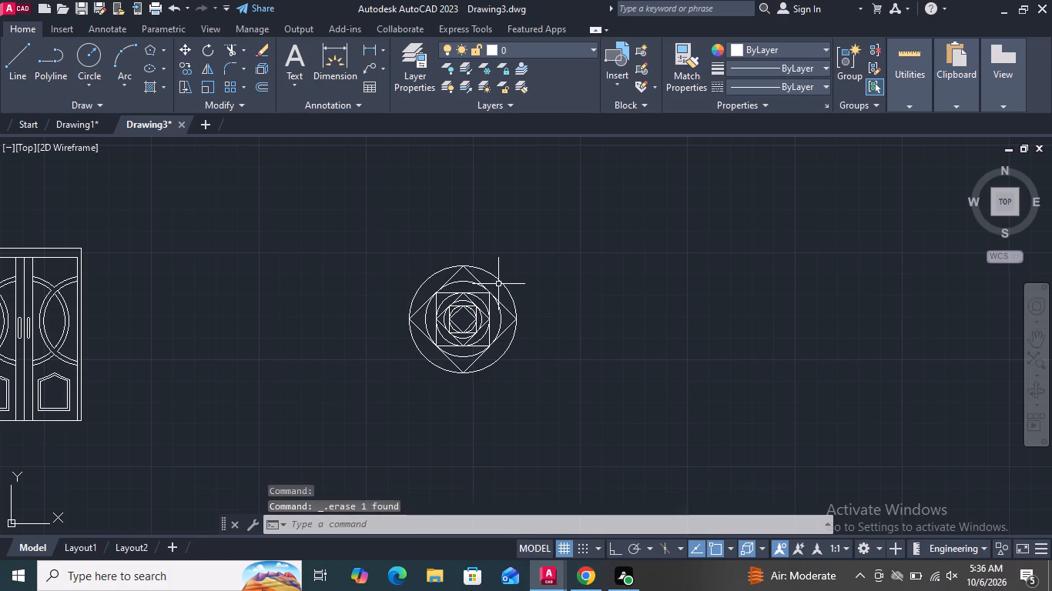
# Erase the second diamond and second square of the nested figure together with the circles around them.
pyautogui.click(500, 280)
pyautogui.press('Delete')
pyautogui.click(511, 311)
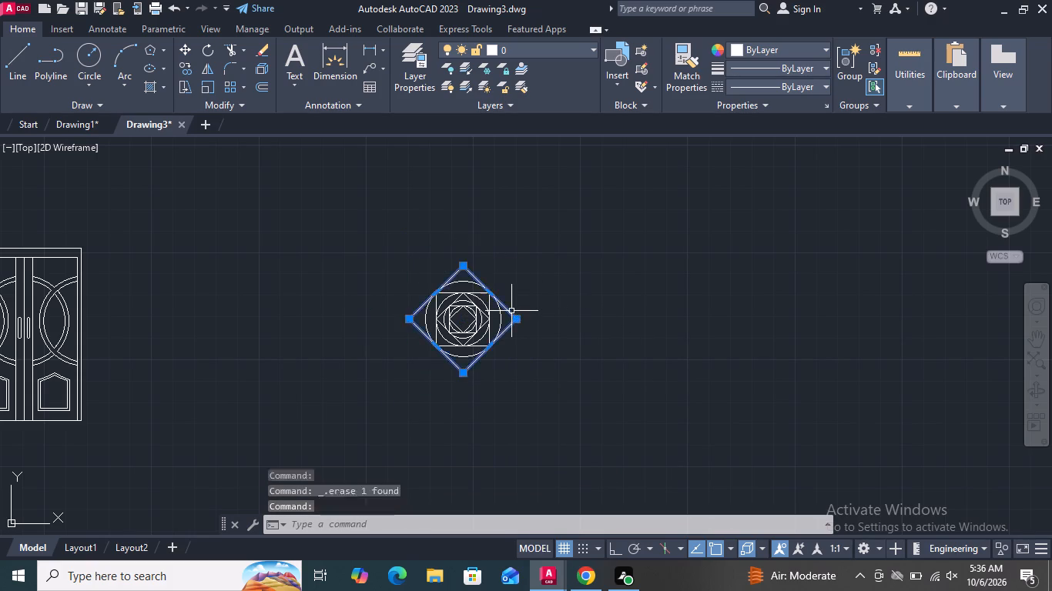
pyautogui.press('Delete')
pyautogui.click(500, 316)
pyautogui.press('Delete')
pyautogui.click(491, 308)
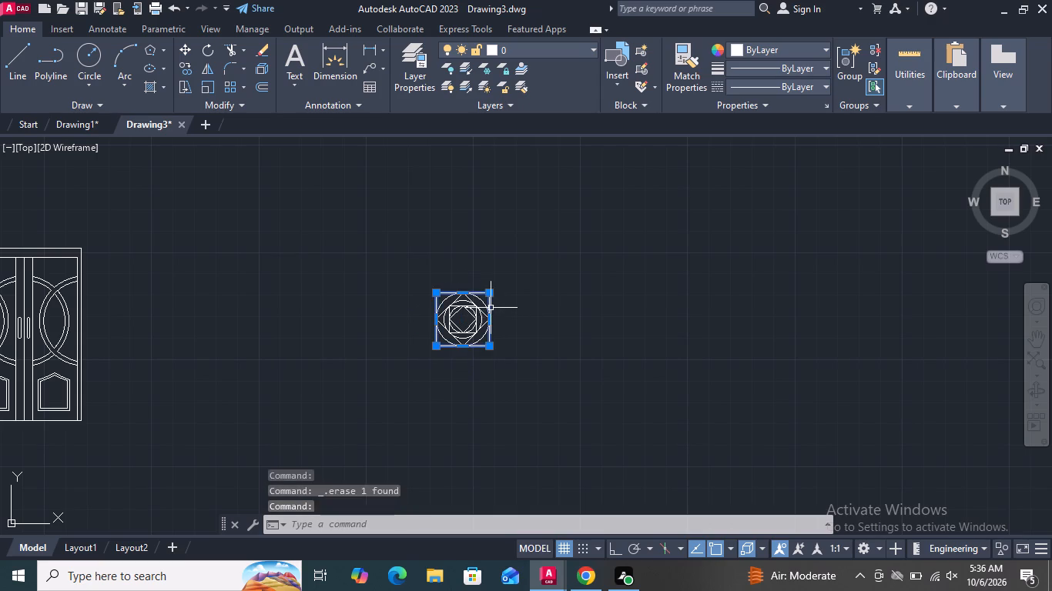
pyautogui.press('Delete')
# Erase the rest of the nested figure: the third diamond, smallest square and innermost diamond with their circles.
pyautogui.click(484, 306)
pyautogui.press('Delete')
pyautogui.click(485, 316)
pyautogui.press('Delete')
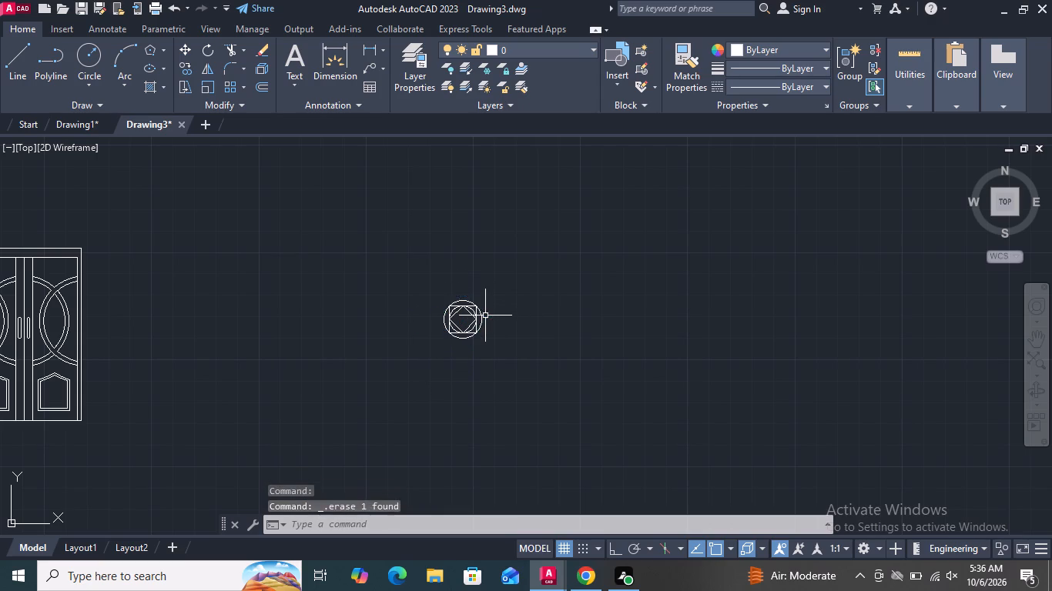
pyautogui.click(481, 317)
pyautogui.press('Delete')
pyautogui.scroll(3, 477, 316)
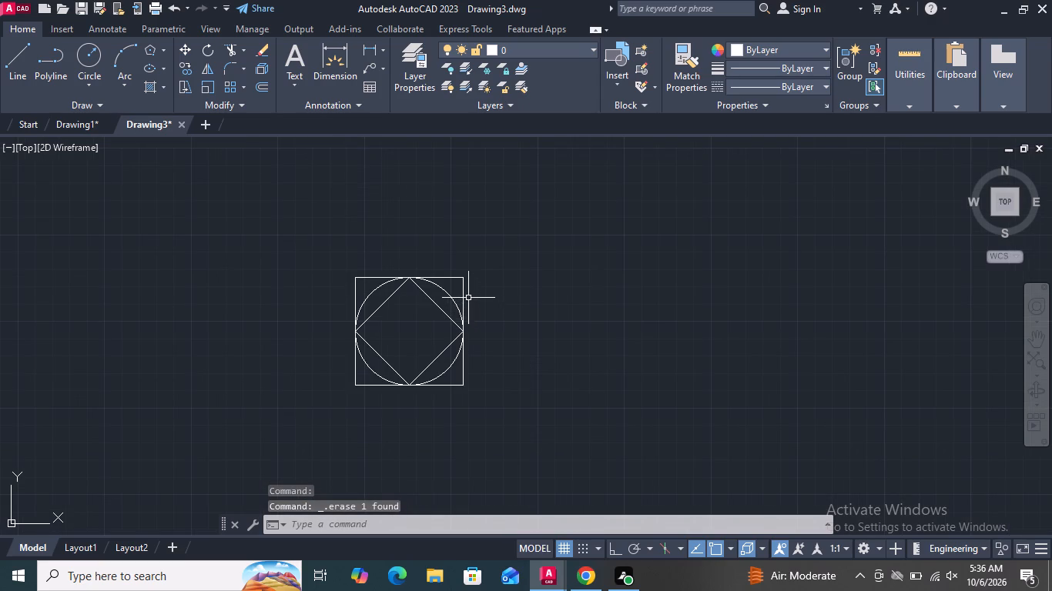
pyautogui.click(462, 292)
pyautogui.press('Delete')
pyautogui.click(454, 302)
pyautogui.press('Delete')
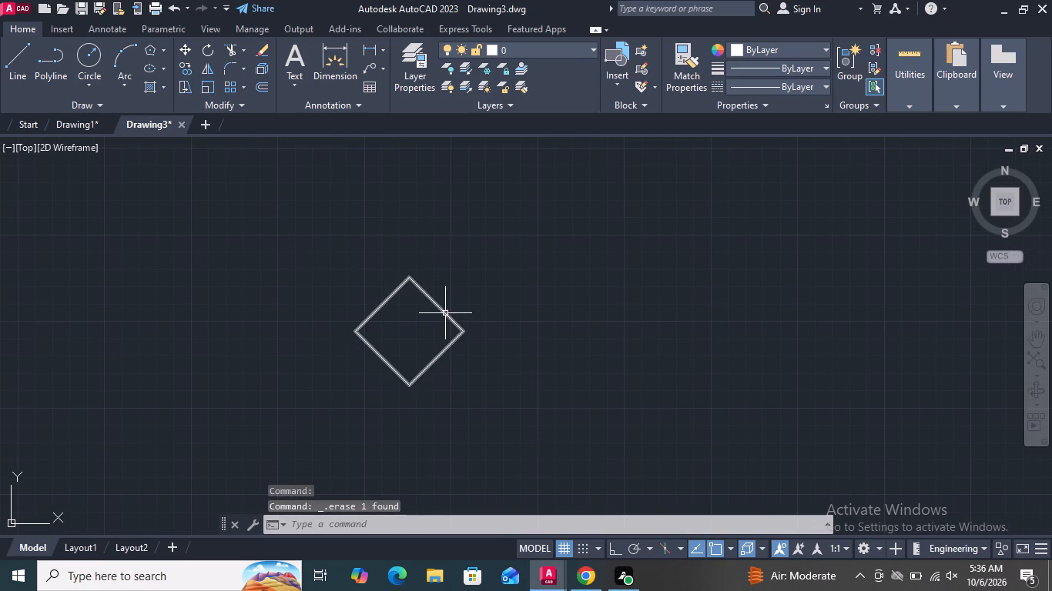
pyautogui.click(444, 314)
pyautogui.press('Delete')
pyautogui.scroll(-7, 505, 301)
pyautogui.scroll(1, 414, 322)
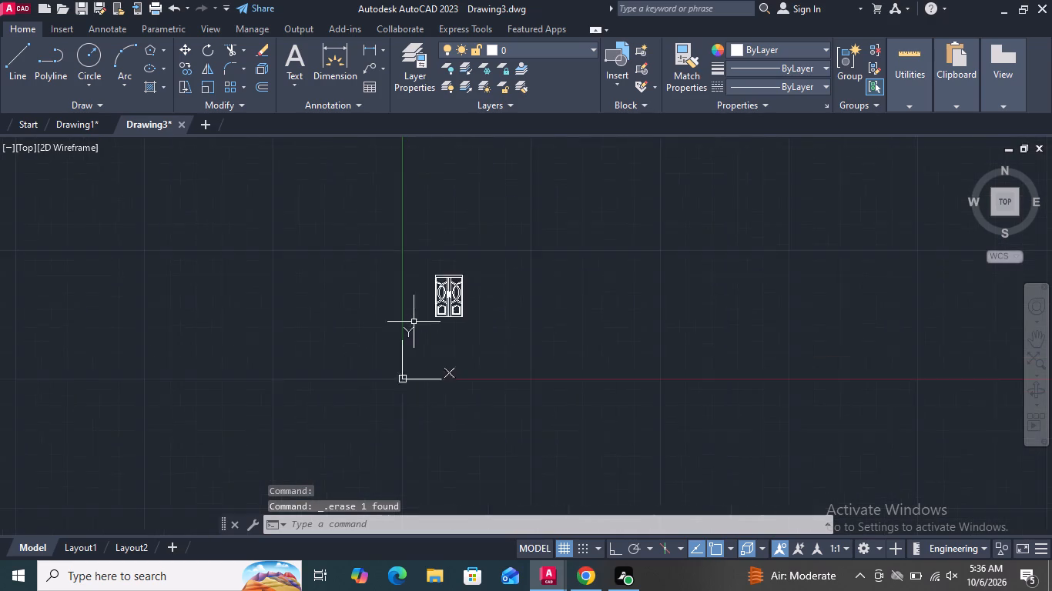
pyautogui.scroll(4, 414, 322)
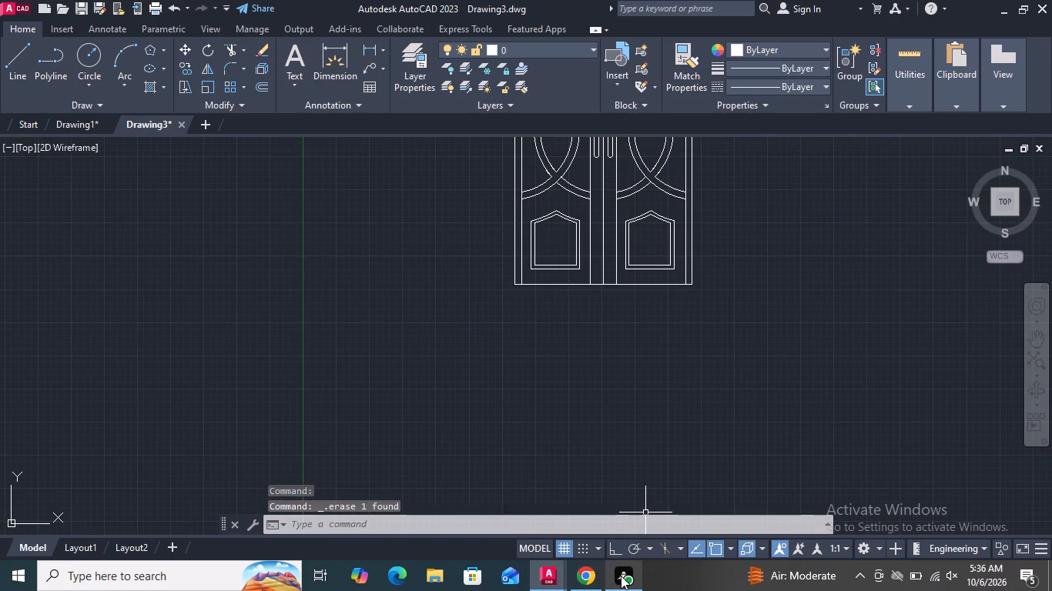
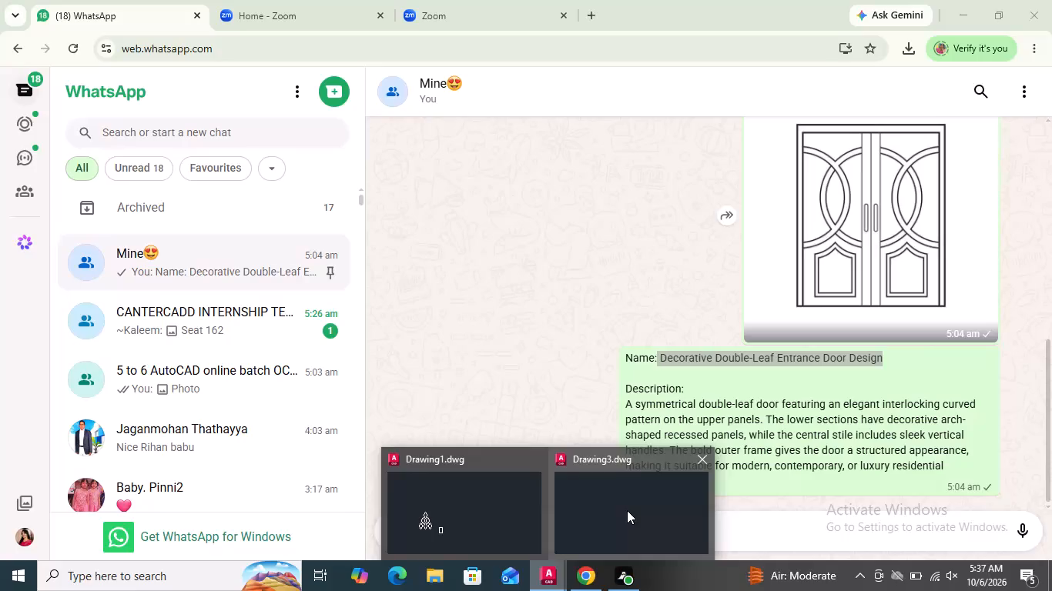
# Switch to Drawing3 in AutoCAD and look over the whole double-door elevation.
pyautogui.click(627, 510)
pyautogui.scroll(-3, 561, 372)
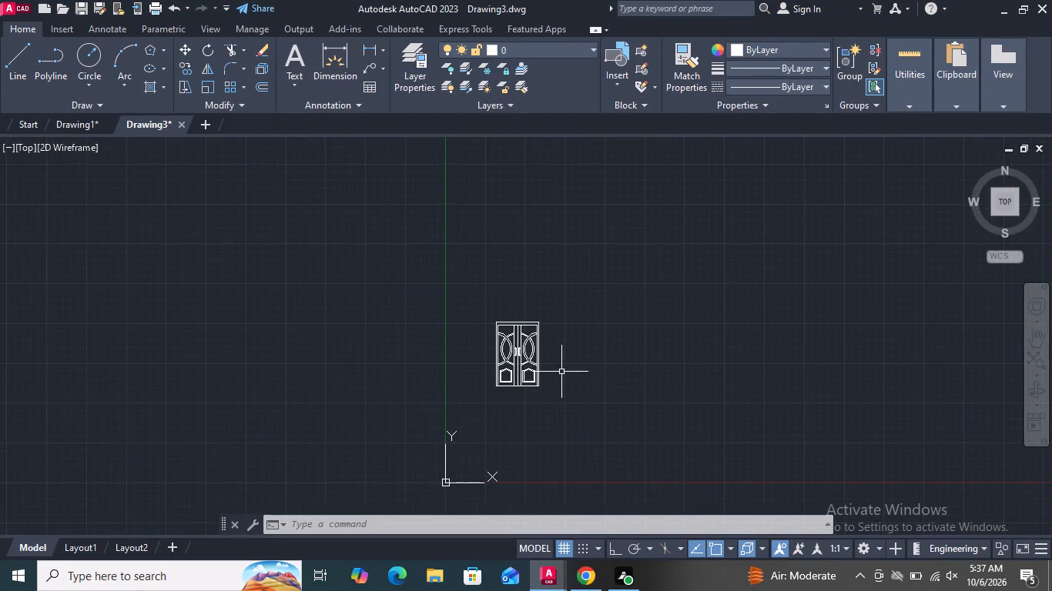
pyautogui.scroll(7, 561, 372)
pyautogui.scroll(-4, 566, 370)
pyautogui.moveTo(538, 369); pyautogui.dragTo(595, 360, button='middle')
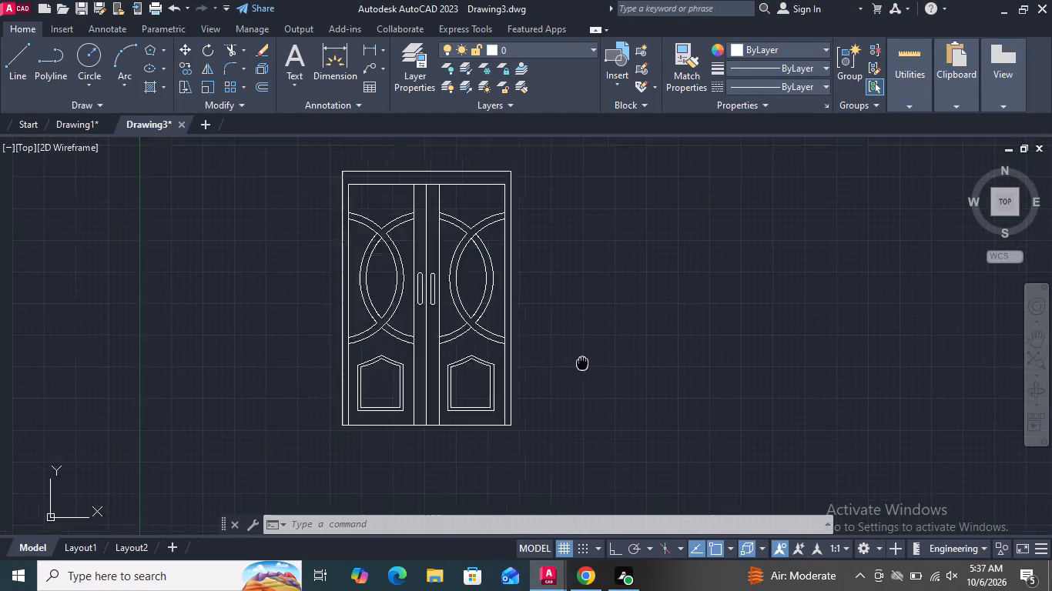
pyautogui.moveTo(595, 360); pyautogui.dragTo(719, 356, button='middle')
pyautogui.scroll(1, 709, 348)
pyautogui.scroll(-2, 709, 348)
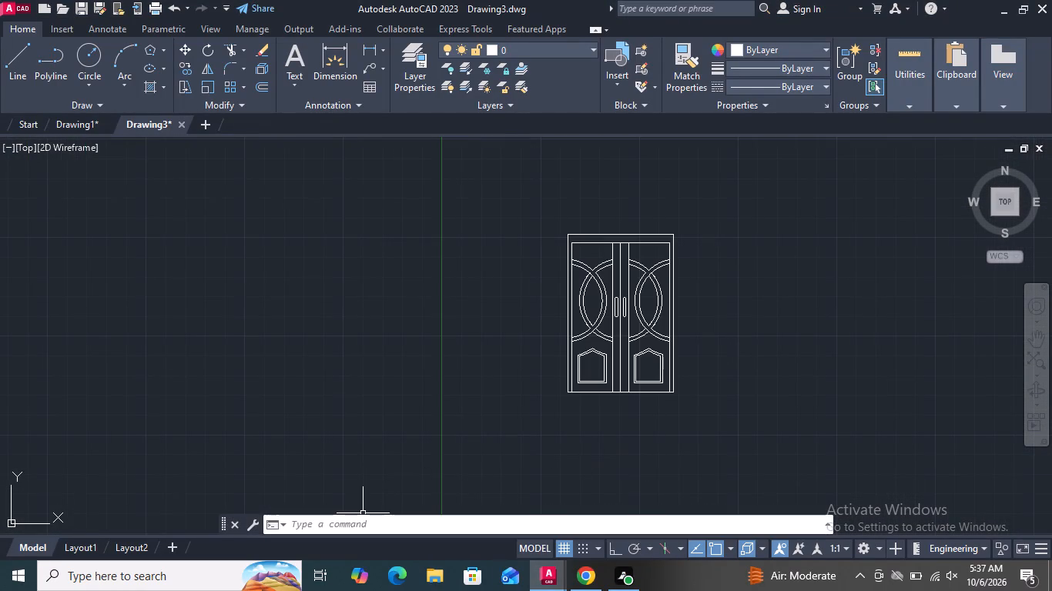
pyautogui.click(333, 523)
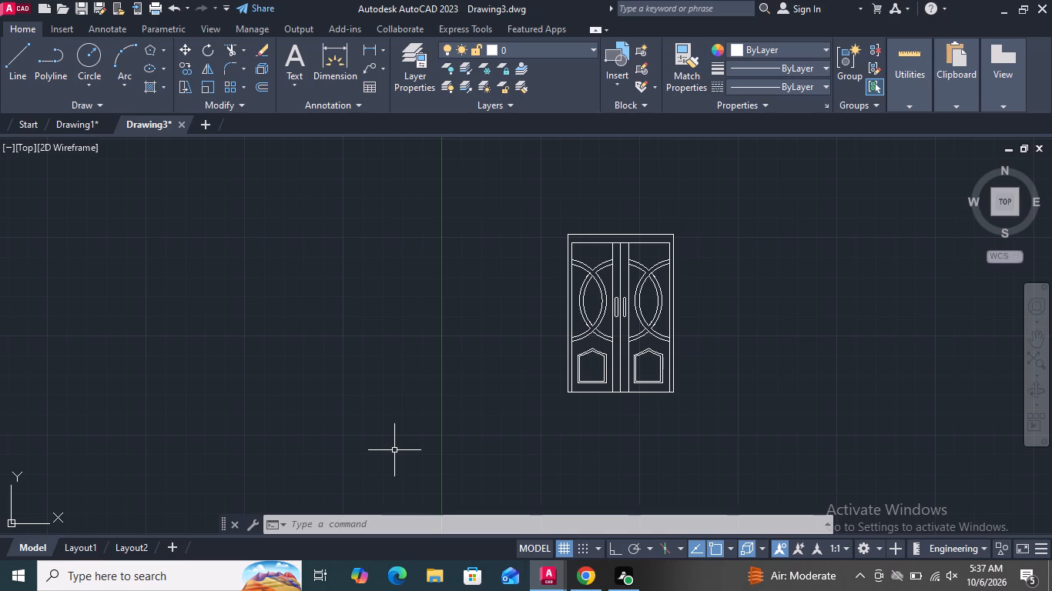
# Save the drawing in the Documents folder as "Decorative Double-Leaf Entrance Door Design.dwg", using the door name copied from the chat.
pyautogui.hotkey('ctrl', 's')
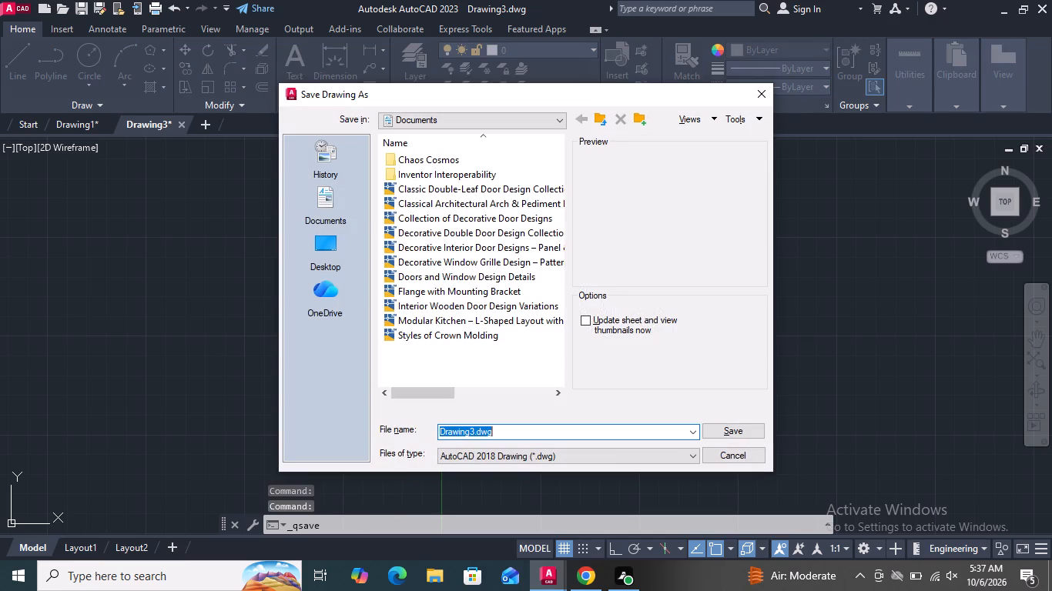
pyautogui.click(474, 432)
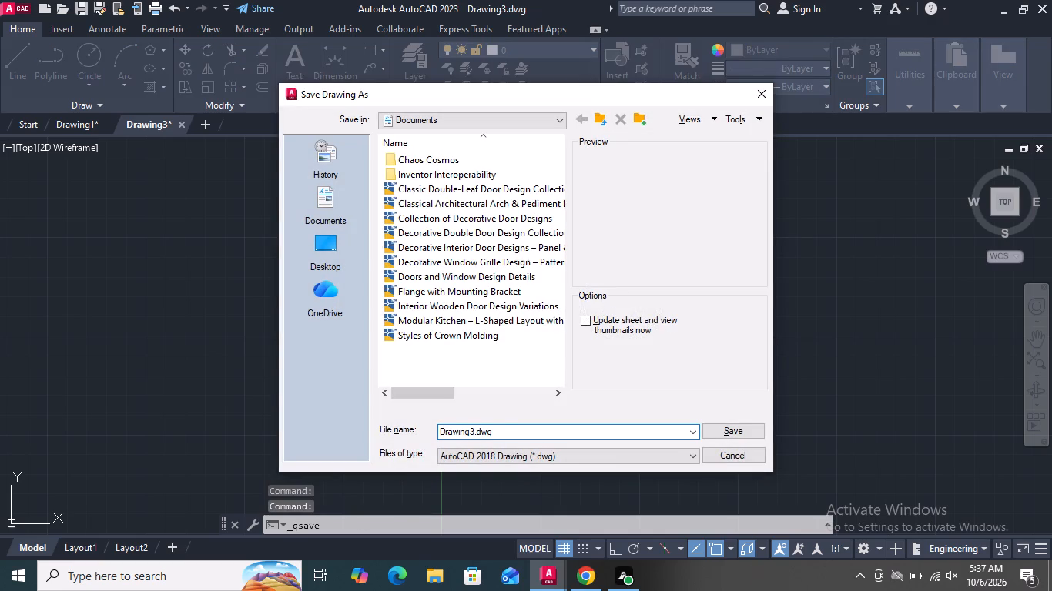
pyautogui.press('BackSpace')
pyautogui.press('BackSpace')
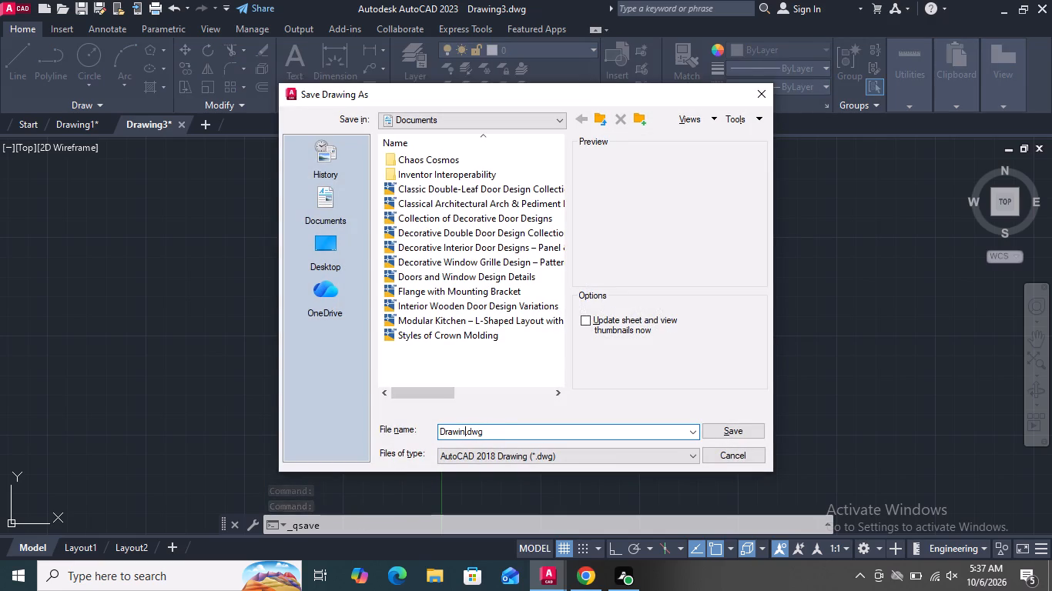
pyautogui.press('BackSpace')
pyautogui.press('BackSpace')
pyautogui.press('BackSpace')
pyautogui.press('BackSpace')
pyautogui.press('BackSpace')
pyautogui.press('BackSpace')
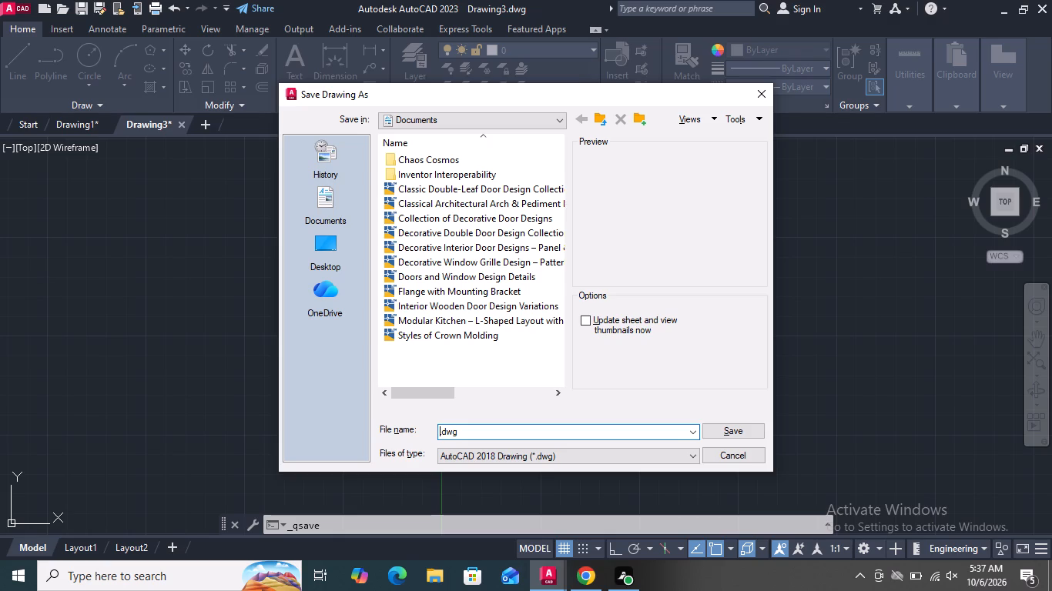
pyautogui.hotkey('ctrl', 'v')
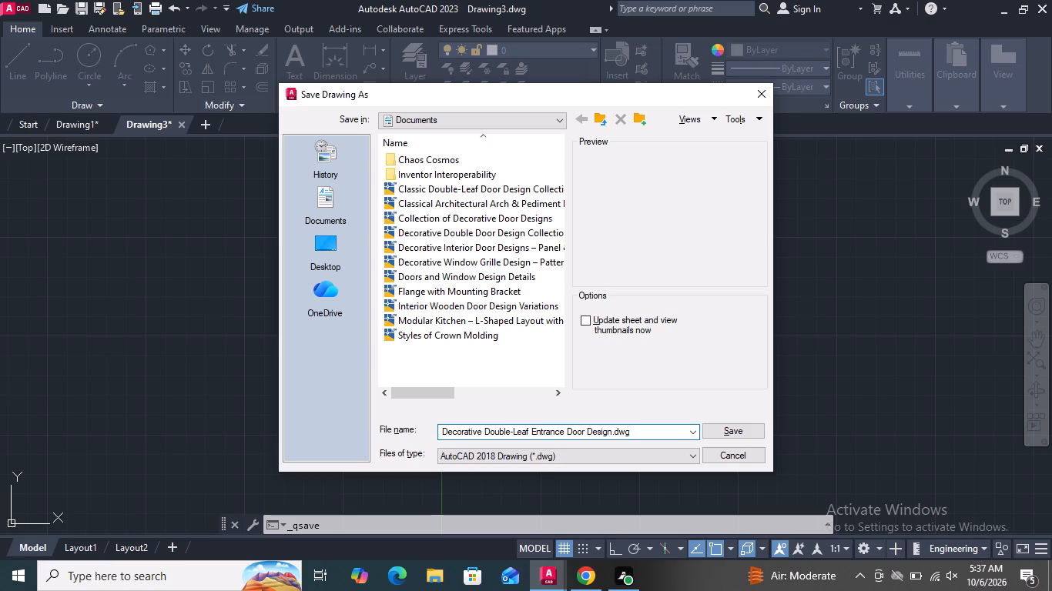
pyautogui.click(729, 429)
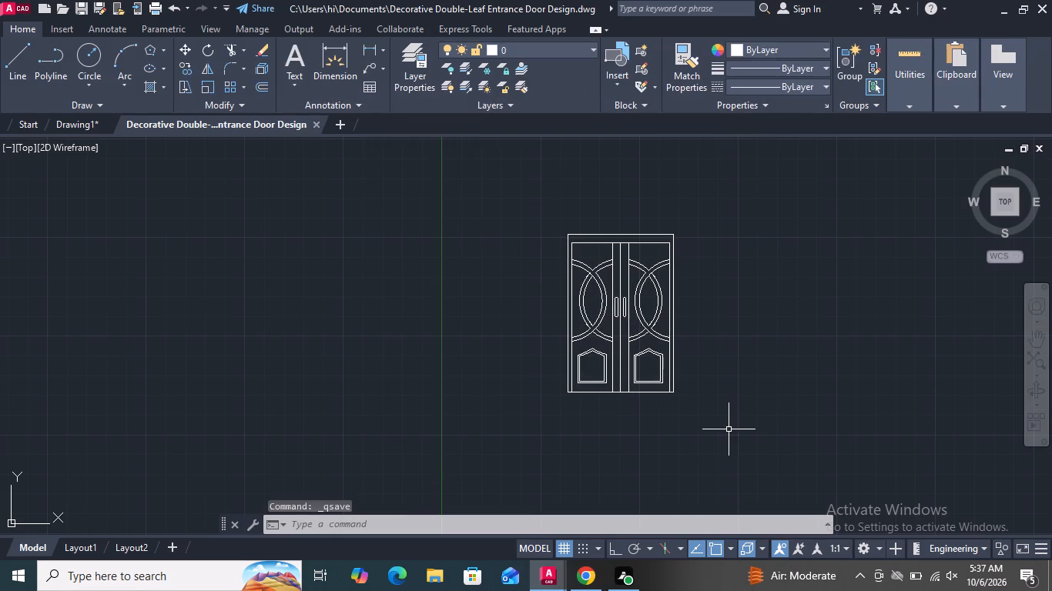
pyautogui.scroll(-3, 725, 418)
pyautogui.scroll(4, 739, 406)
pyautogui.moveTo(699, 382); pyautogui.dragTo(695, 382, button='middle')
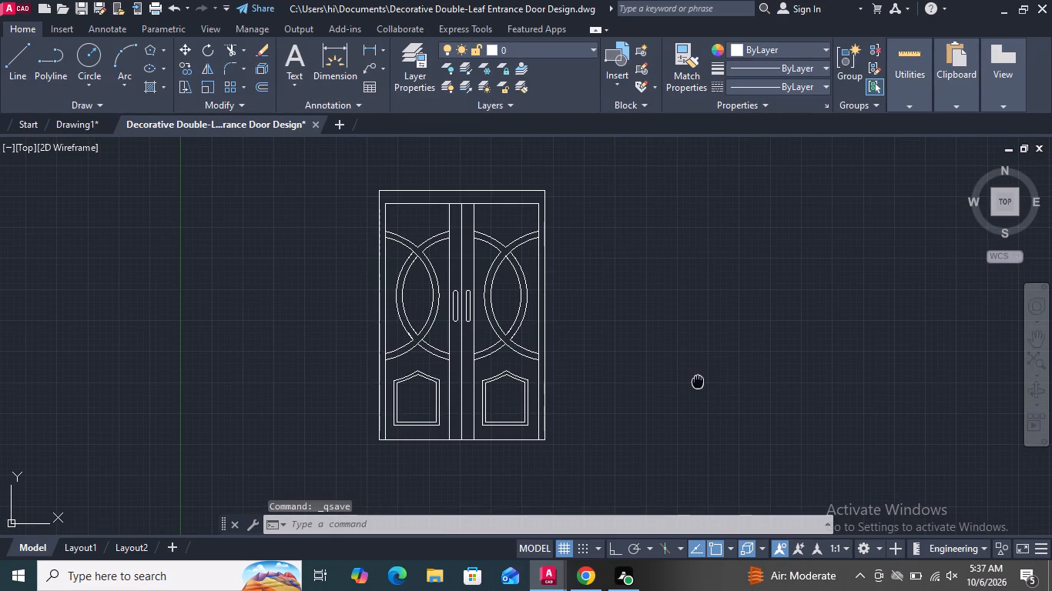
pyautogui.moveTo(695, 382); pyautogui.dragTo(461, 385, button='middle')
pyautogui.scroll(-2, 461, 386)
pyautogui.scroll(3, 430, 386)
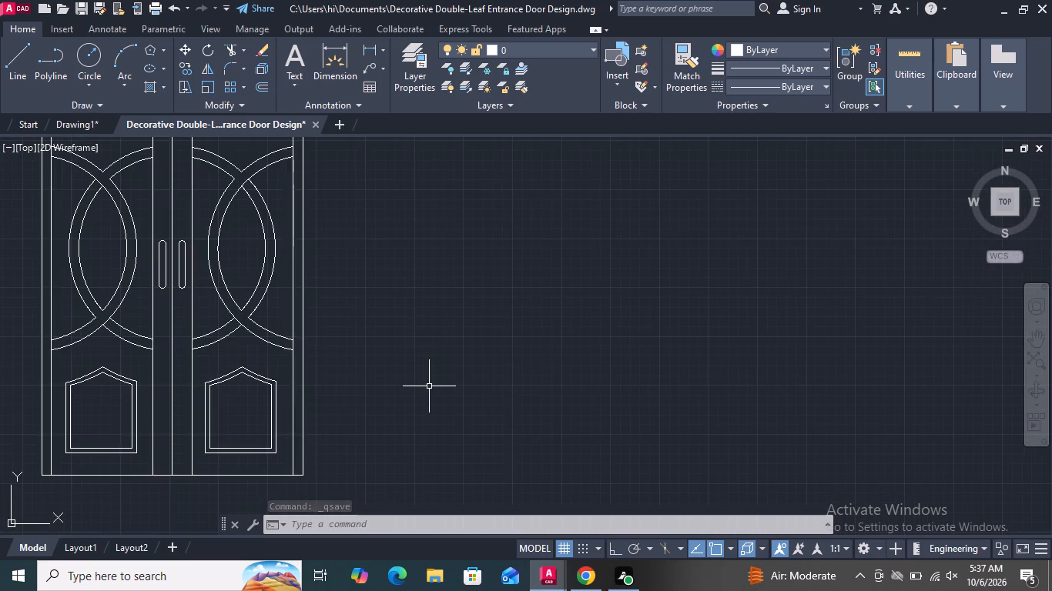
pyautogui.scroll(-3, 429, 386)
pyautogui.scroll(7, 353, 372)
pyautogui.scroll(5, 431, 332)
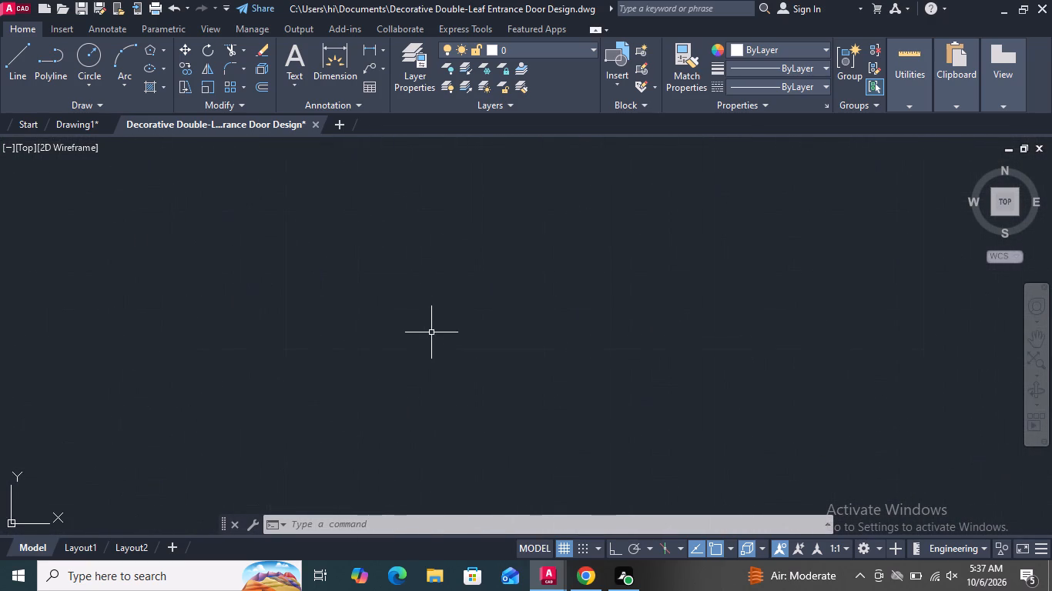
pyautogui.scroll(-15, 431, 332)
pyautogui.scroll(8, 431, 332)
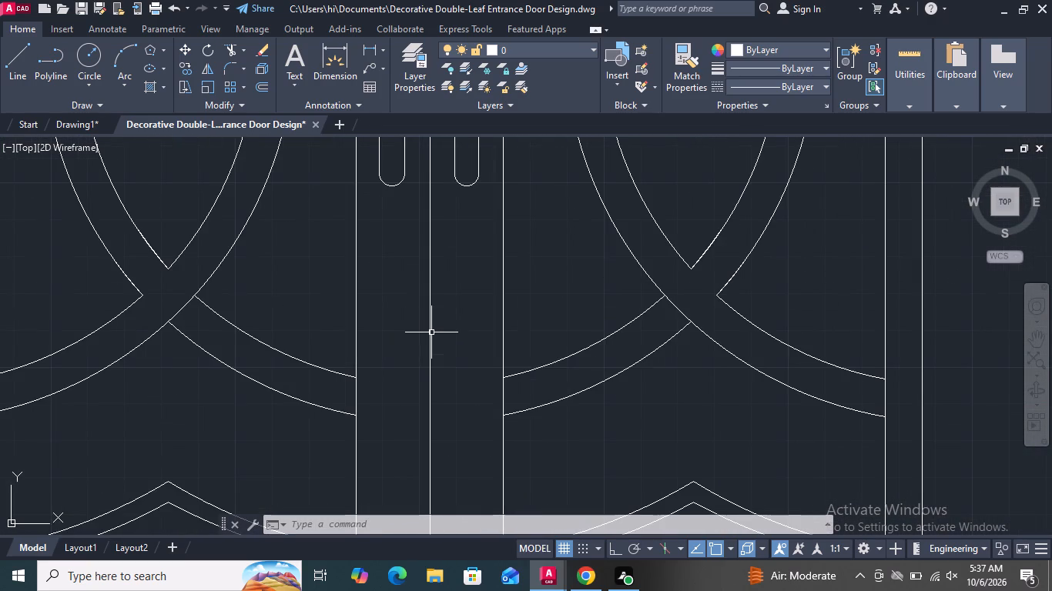
# Save the door drawing again under its current name.
pyautogui.hotkey('ctrl', 's')
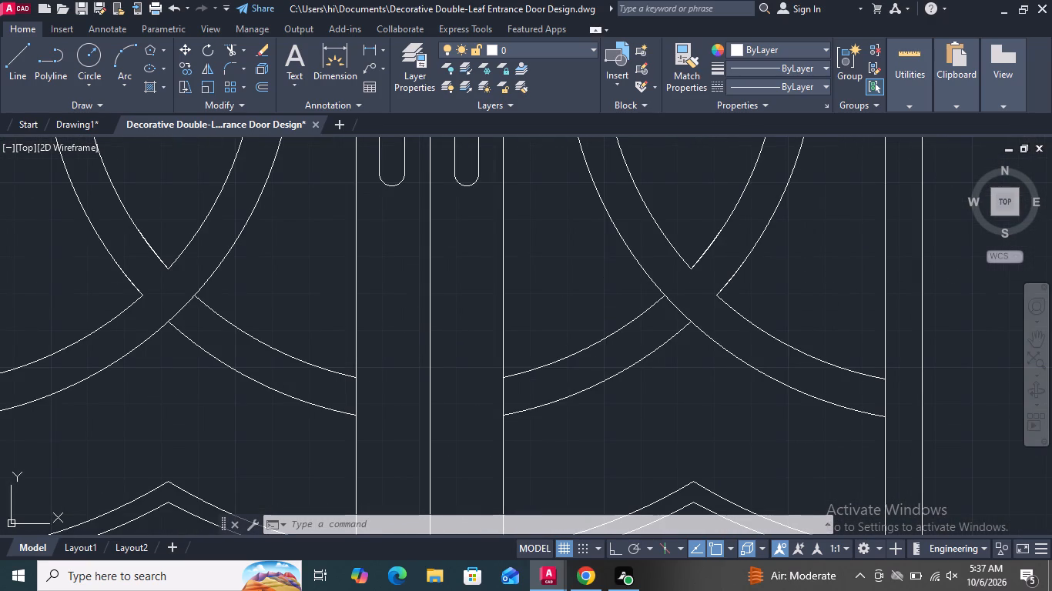
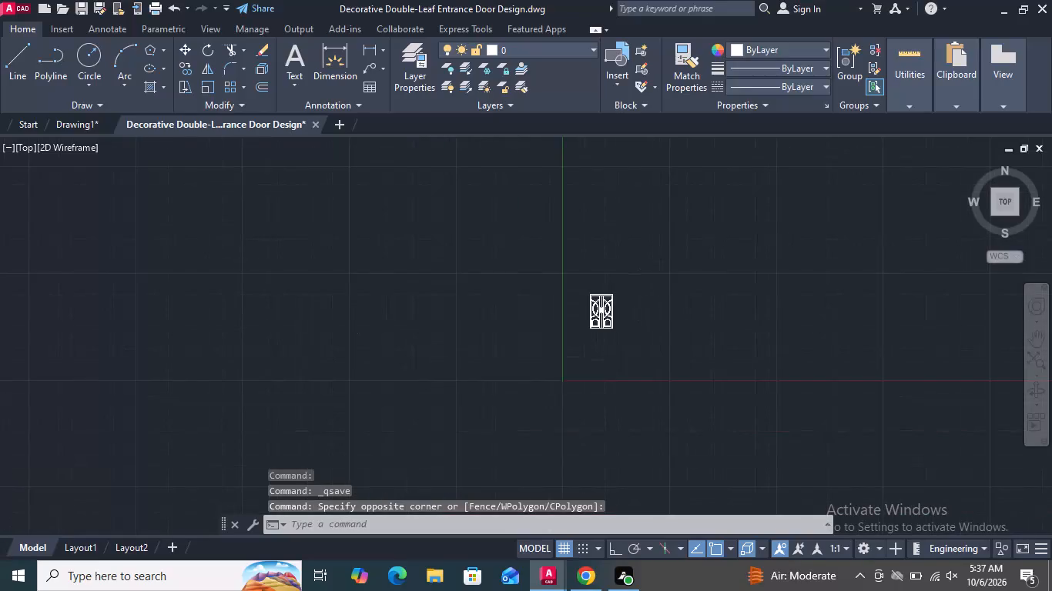
# Look over the finished double-leaf door elevation, from its overall extents to the leaf panels, arcs and handles.
pyautogui.scroll(5, 637, 295)
pyautogui.scroll(-8, 642, 279)
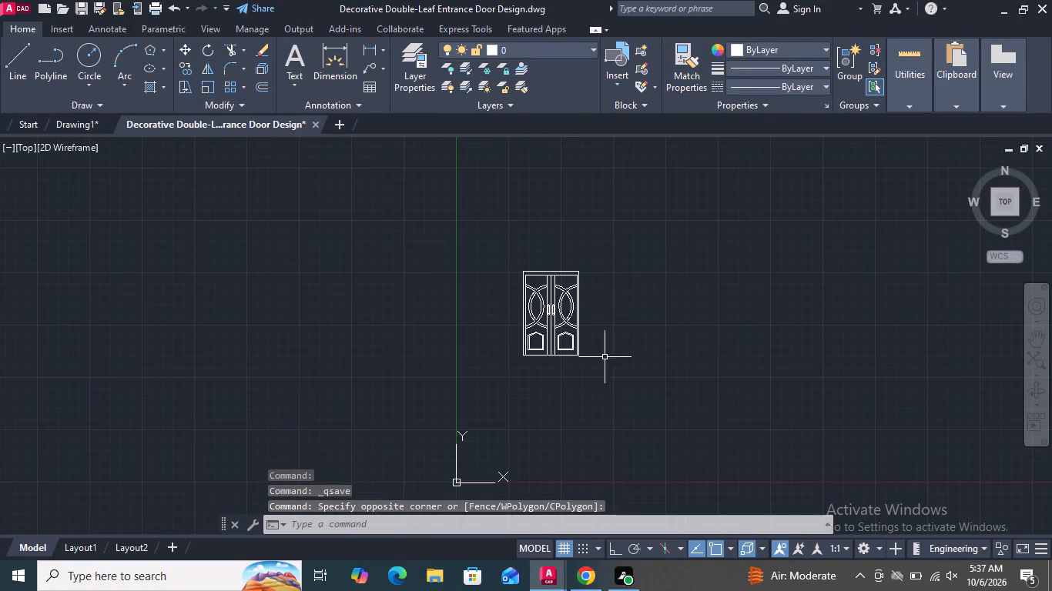
pyautogui.moveTo(608, 395); pyautogui.dragTo(601, 376)
pyautogui.click(513, 242)
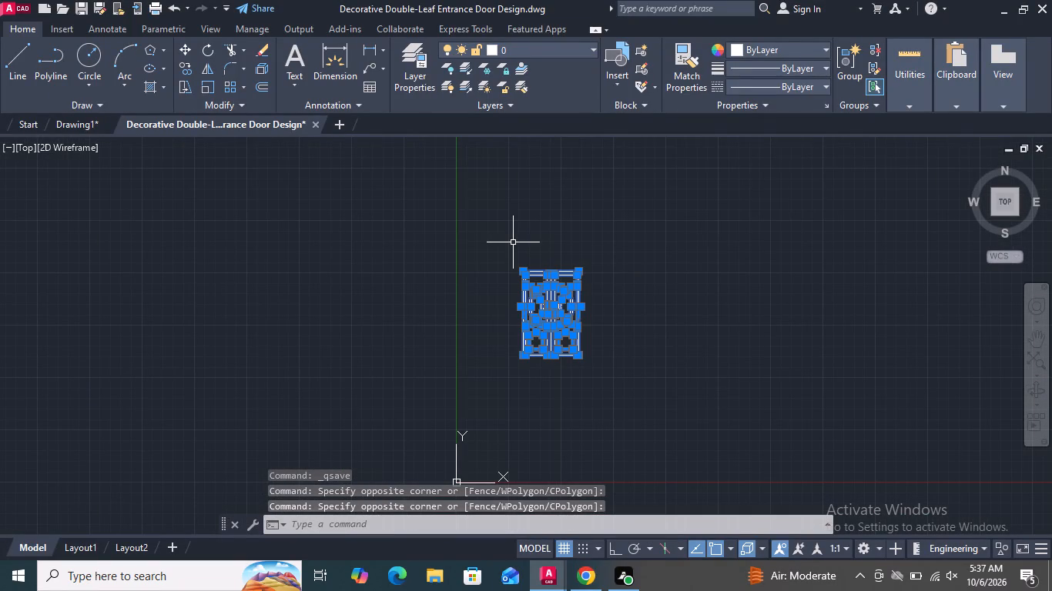
pyautogui.press('Escape')
pyautogui.scroll(8, 568, 344)
pyautogui.scroll(-11, 571, 300)
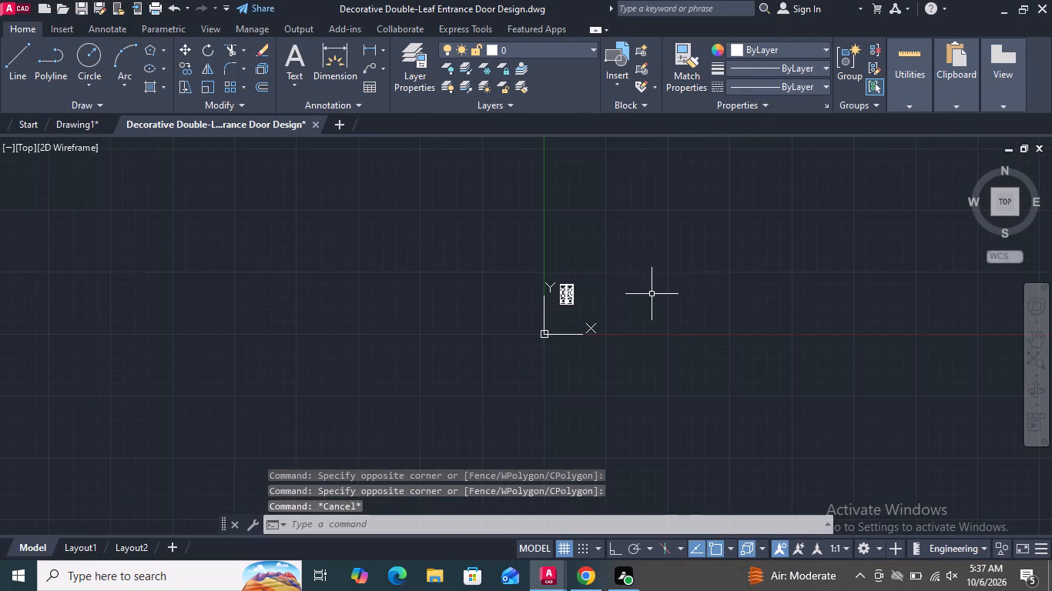
pyautogui.scroll(8, 652, 293)
pyautogui.scroll(-8, 652, 293)
pyautogui.scroll(4, 561, 300)
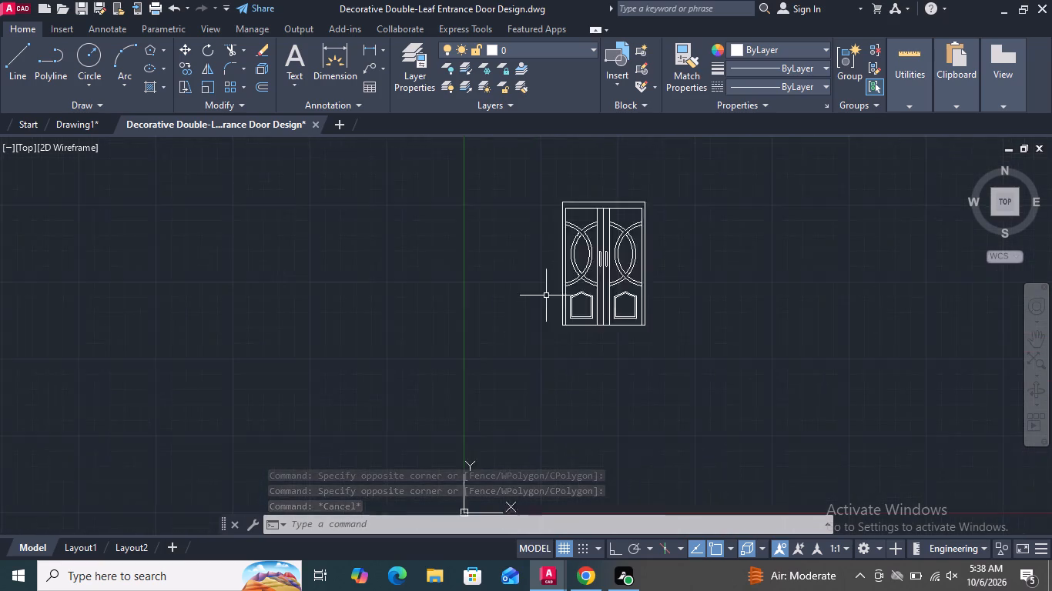
pyautogui.scroll(4, 546, 295)
pyautogui.moveTo(596, 282); pyautogui.dragTo(458, 335, button='middle')
pyautogui.scroll(-3, 488, 322)
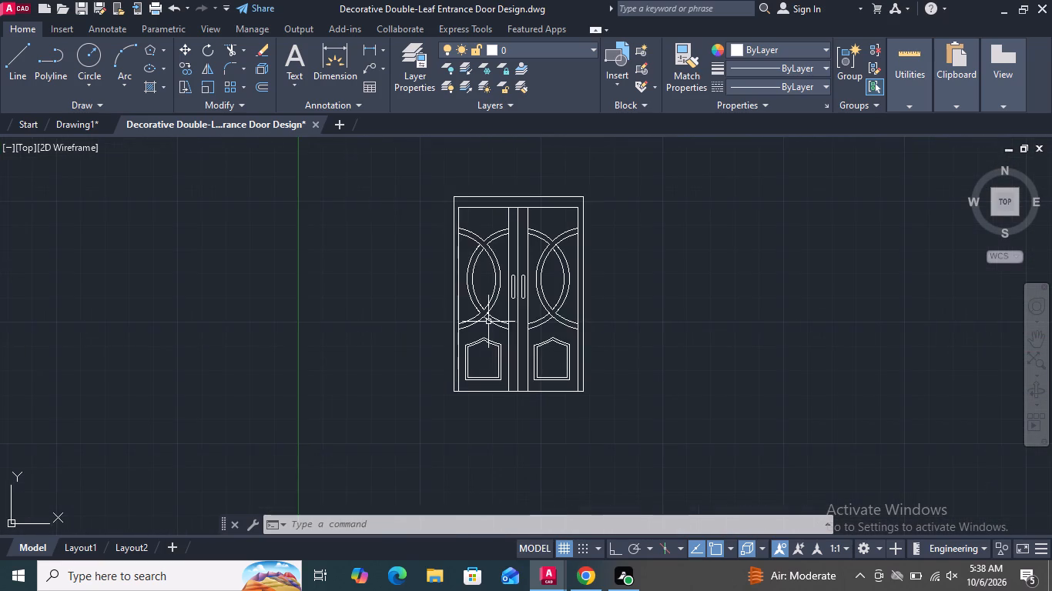
pyautogui.scroll(3, 527, 309)
pyautogui.scroll(-2, 668, 309)
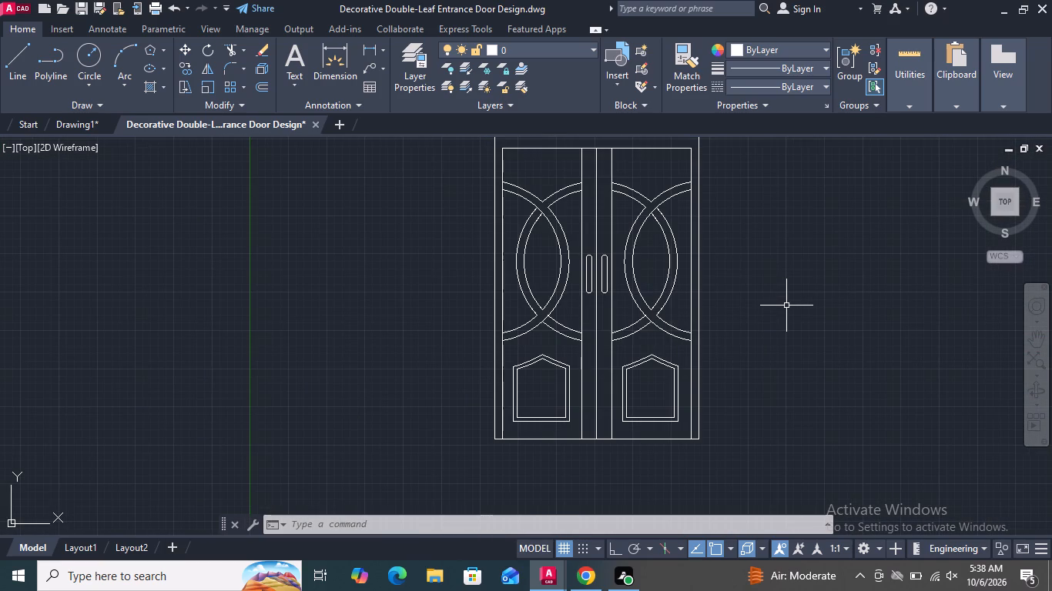
# Save the door drawing again under its current name.
pyautogui.hotkey('ctrl', 's')
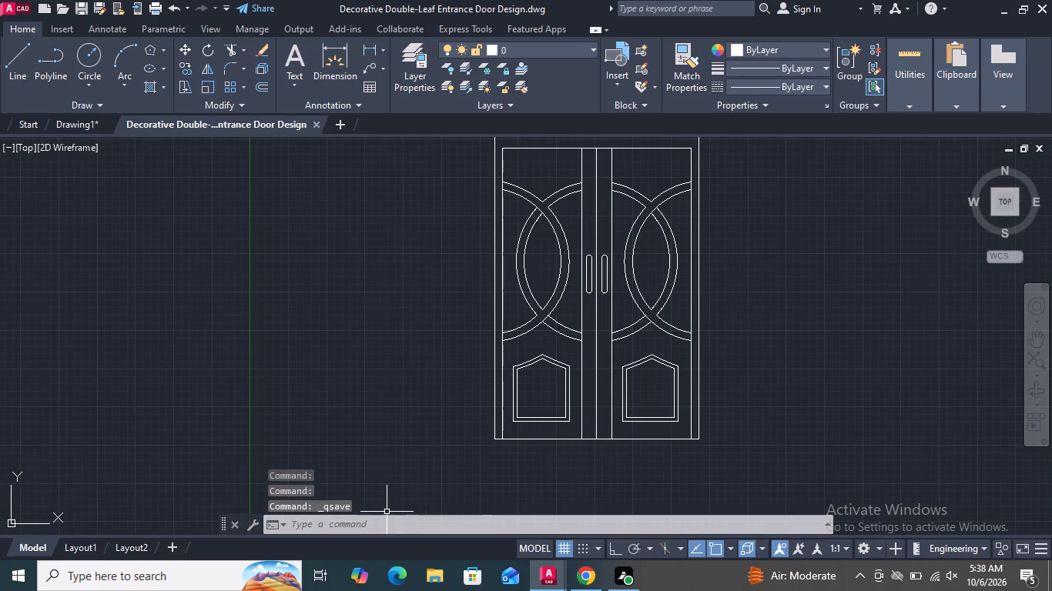
# Turn off command log file recording with the LOGFILEOFF command.
pyautogui.click(386, 526)
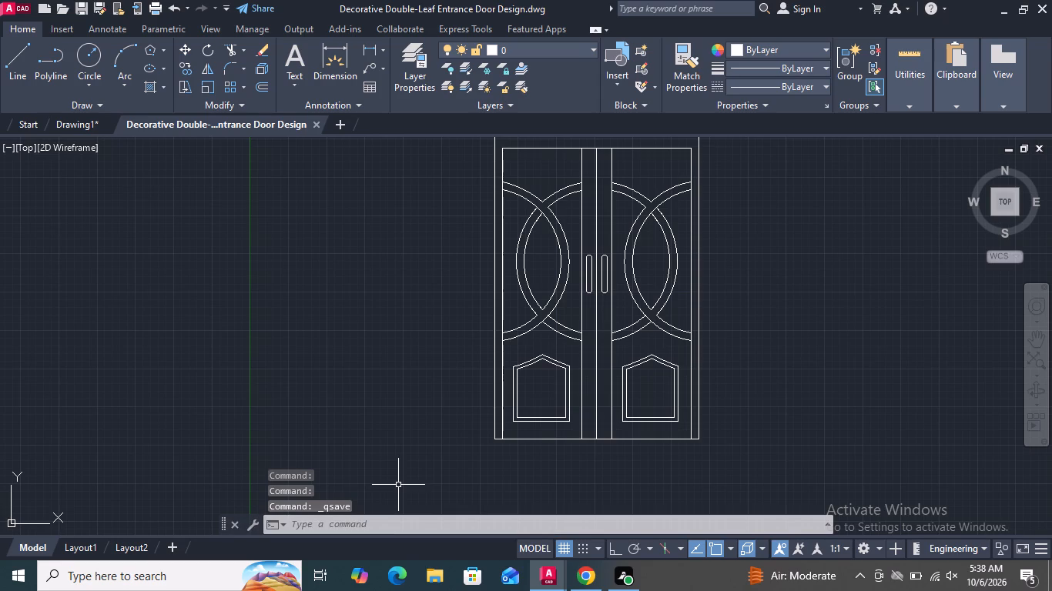
pyautogui.write('log')
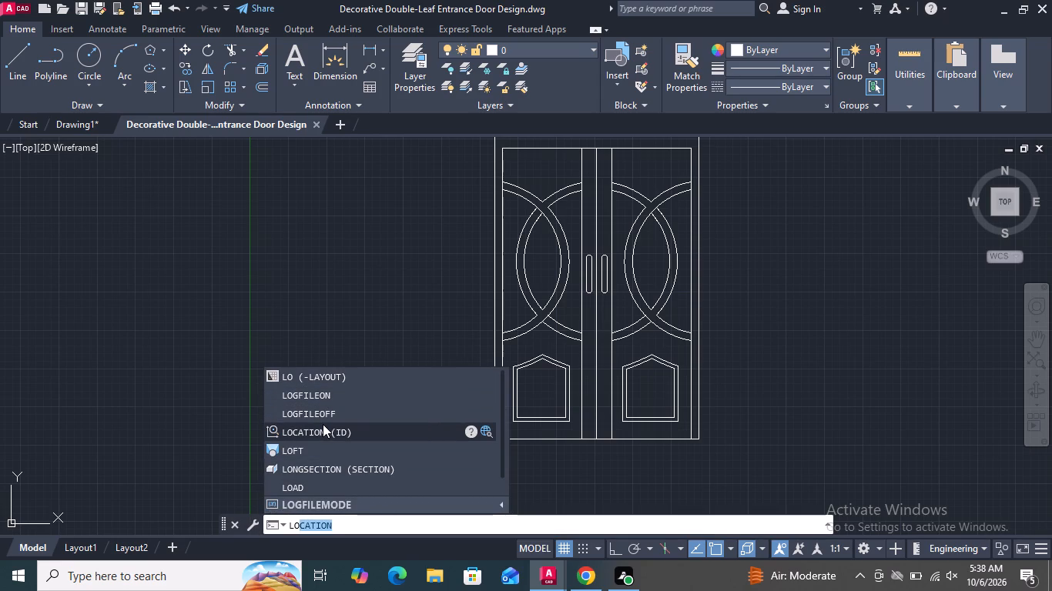
pyautogui.press('BackSpace')
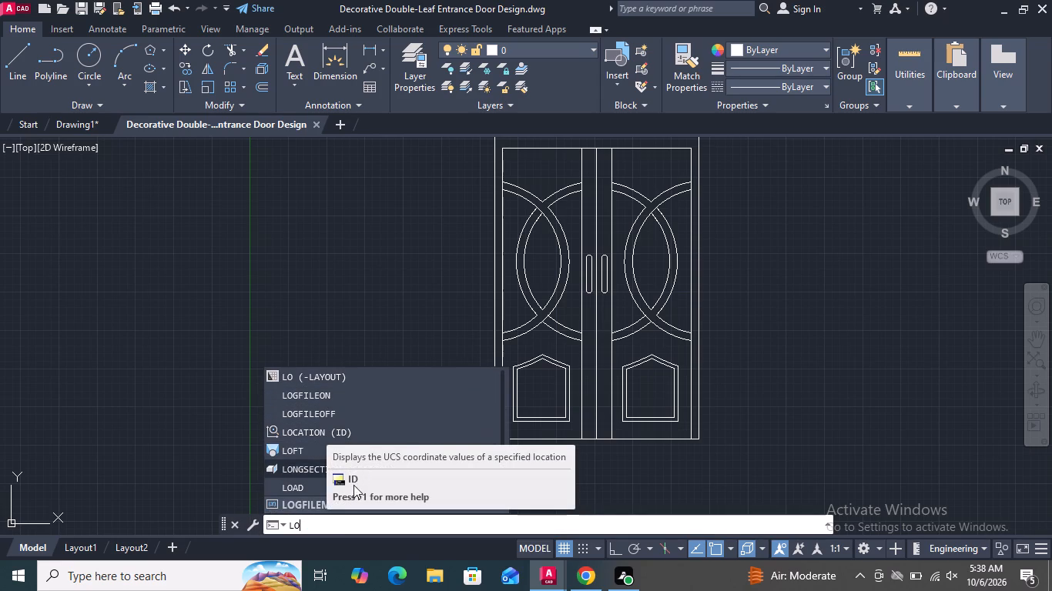
pyautogui.press('g')
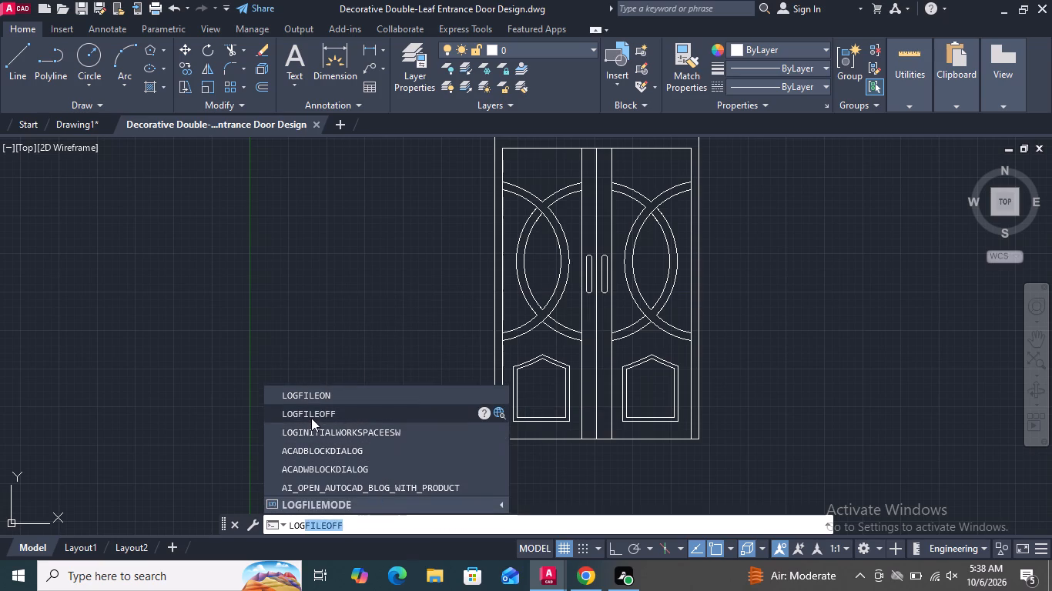
pyautogui.click(311, 417)
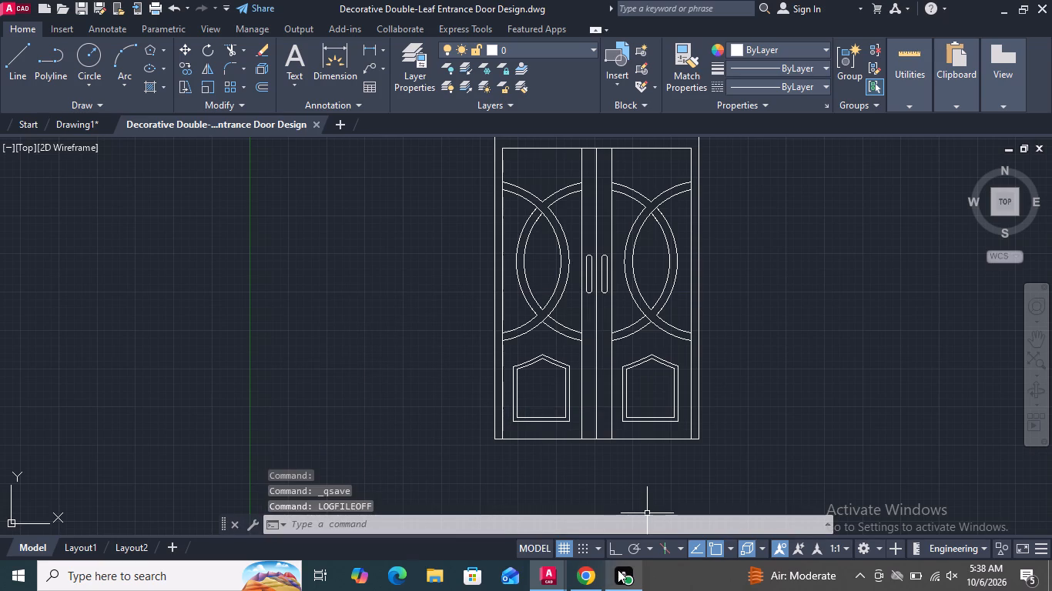